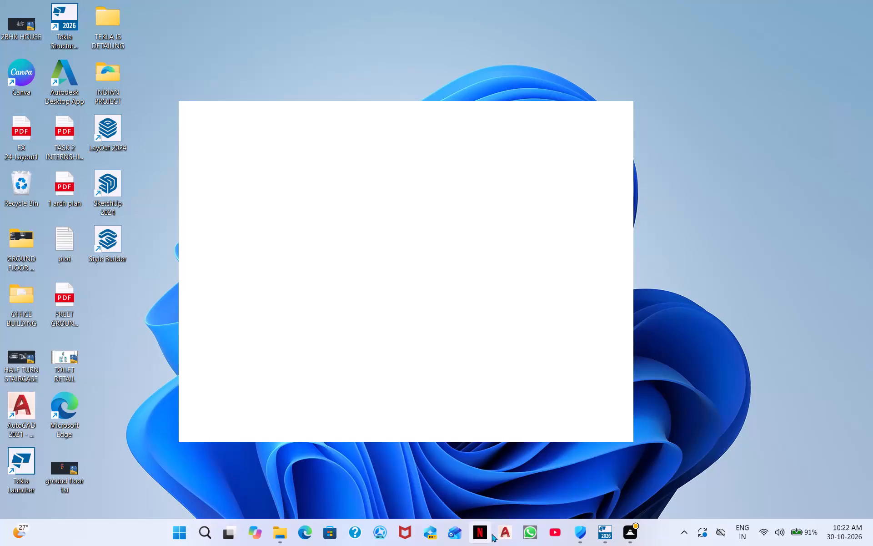
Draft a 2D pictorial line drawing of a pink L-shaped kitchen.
Launch AutoCAD 2021.
click(504, 534)
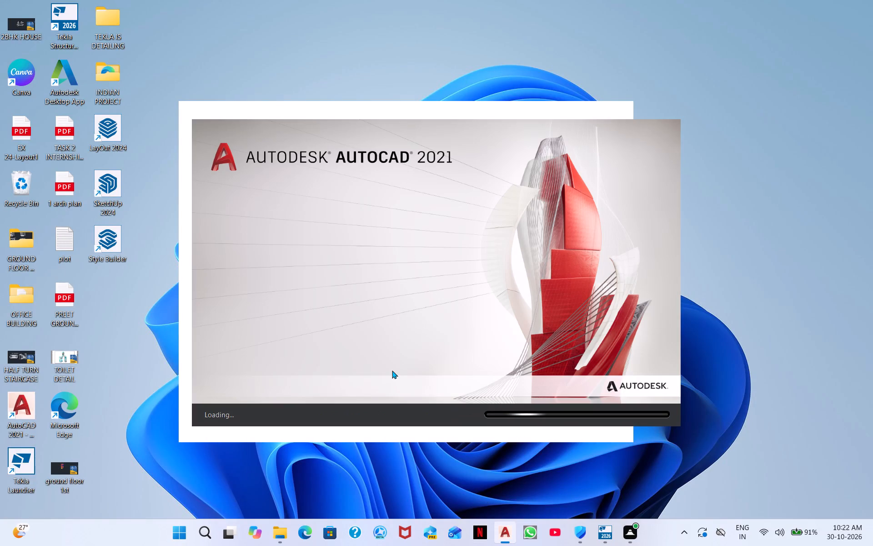
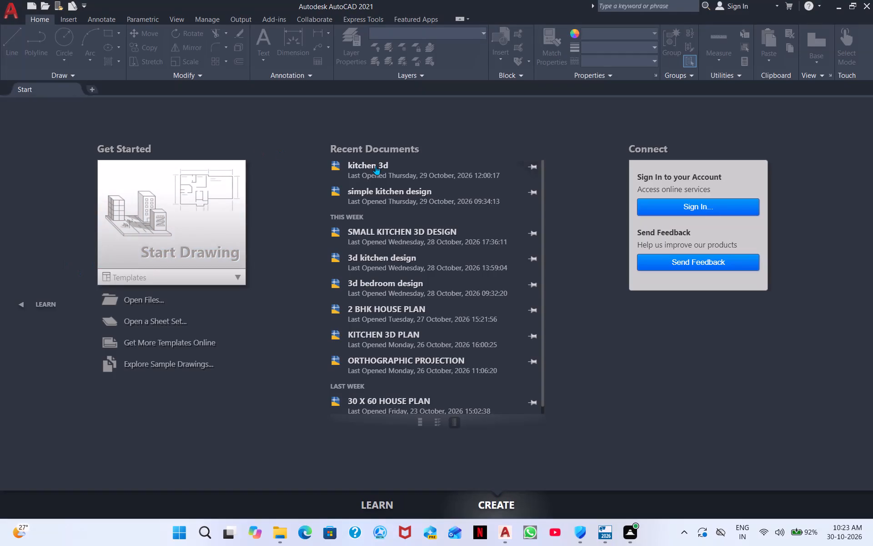
Start a new blank drawing.
click(220, 207)
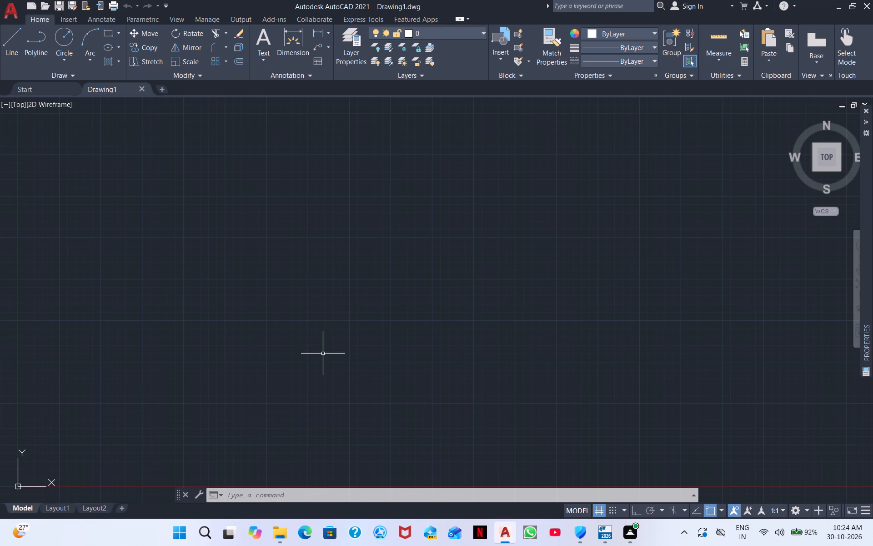
Open the Options dialog at its Open and Save settings, apply them and close it.
click(272, 491)
text(OP)
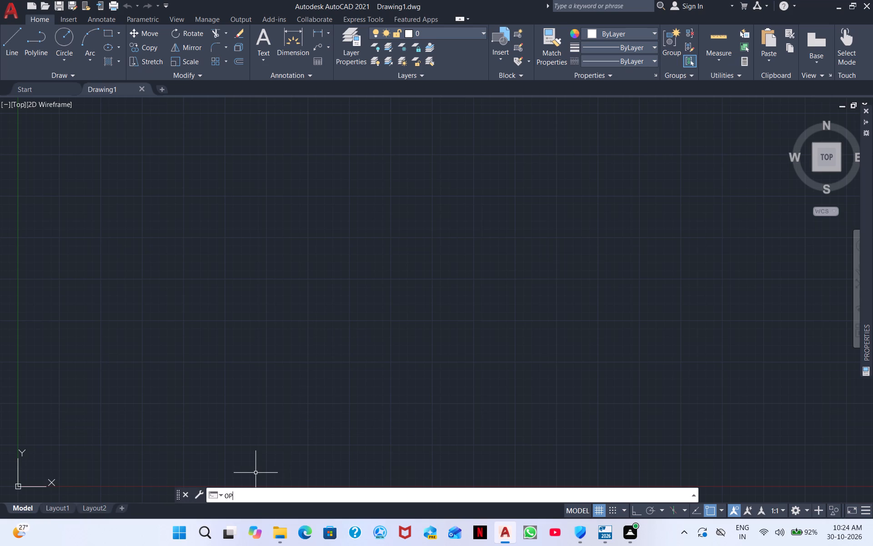
key(space)
key(Return)
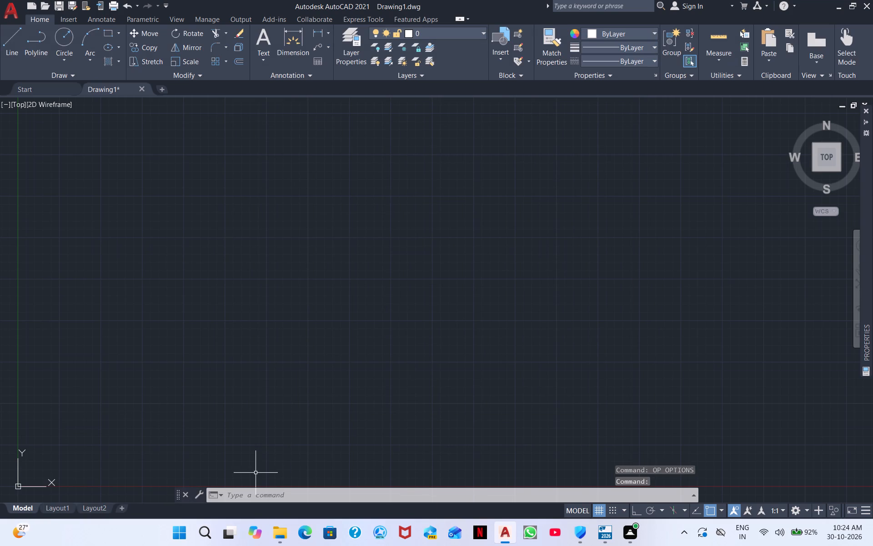
text(OP)
key(space)
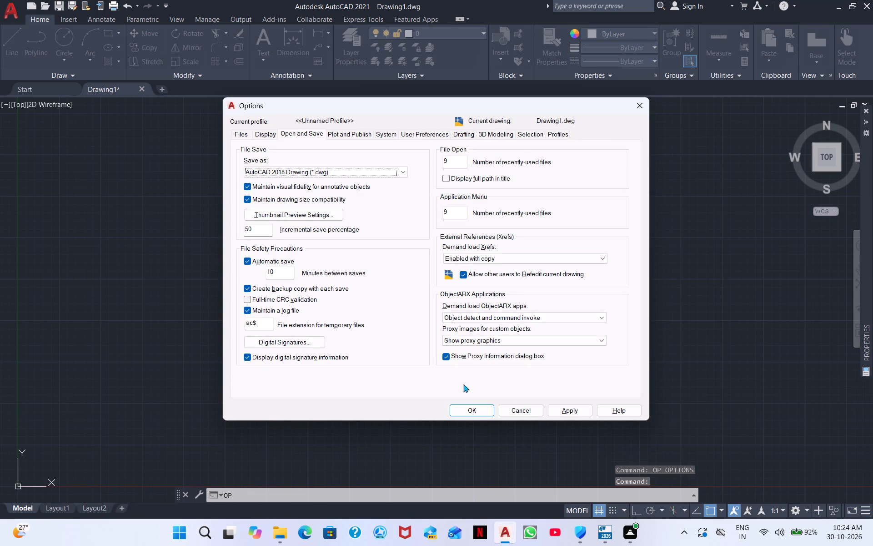
click(577, 413)
click(466, 414)
click(426, 441)
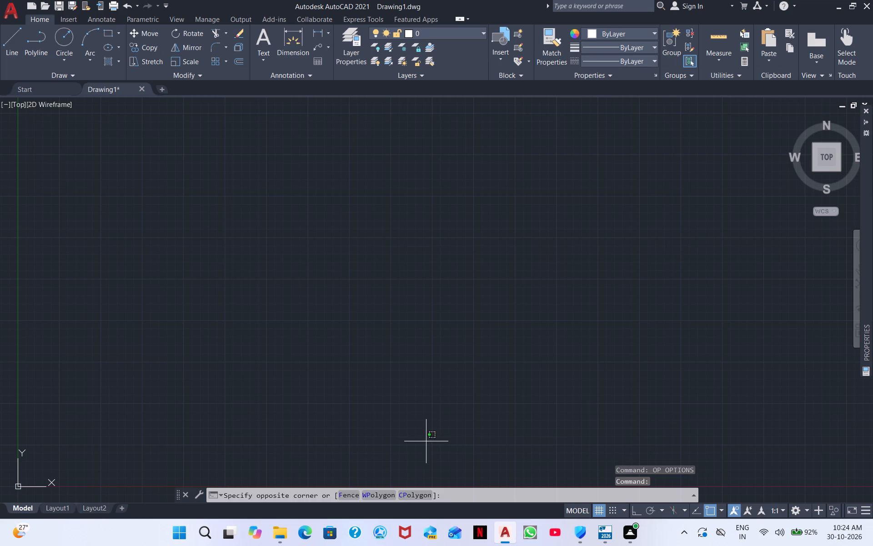
click(369, 398)
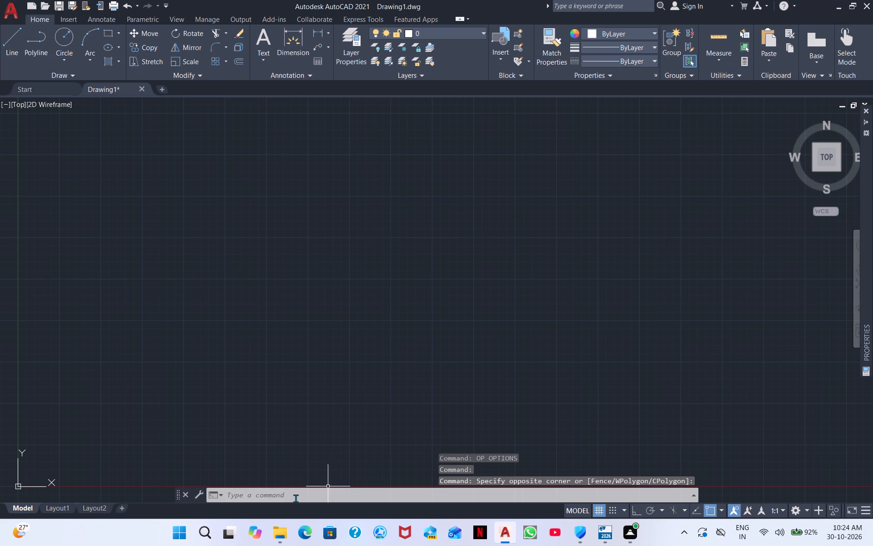
Configure the drawing units with a decimal length precision of 0 and an insertion scale in Centimeters.
click(277, 498)
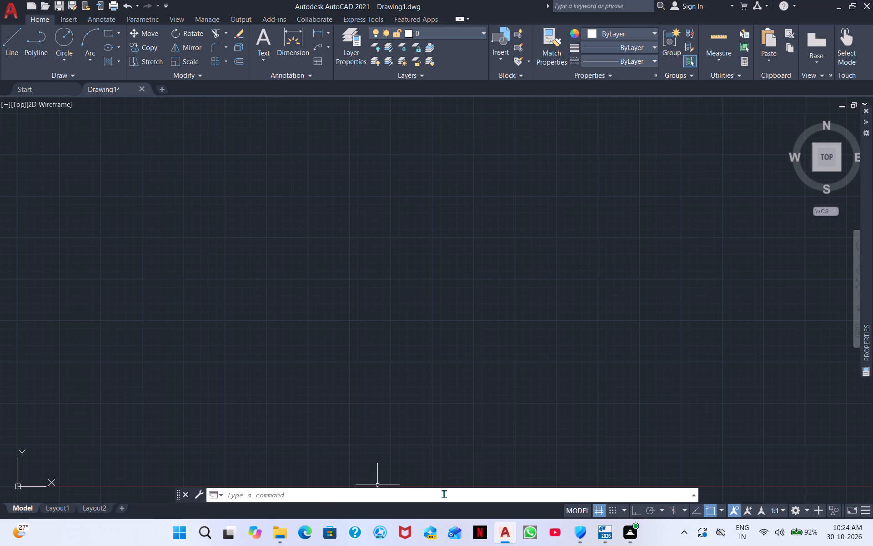
click(255, 492)
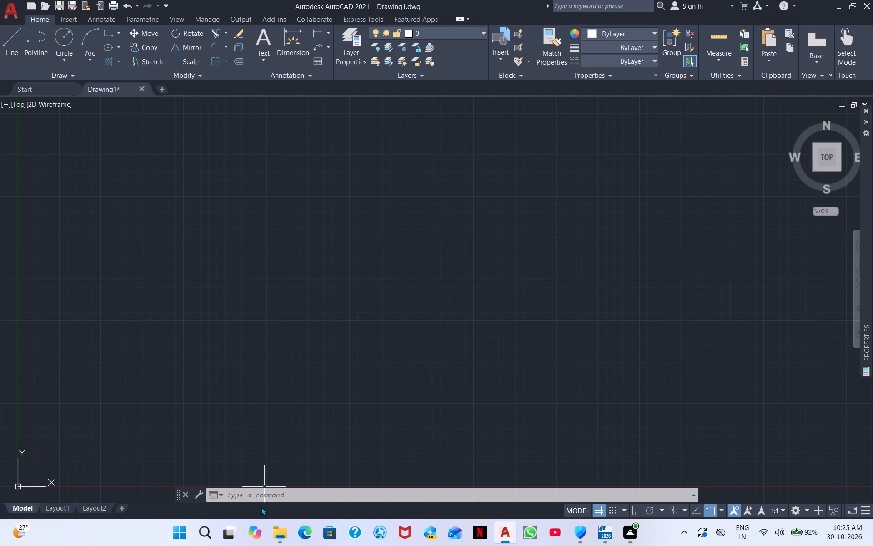
text(UN)
key(space)
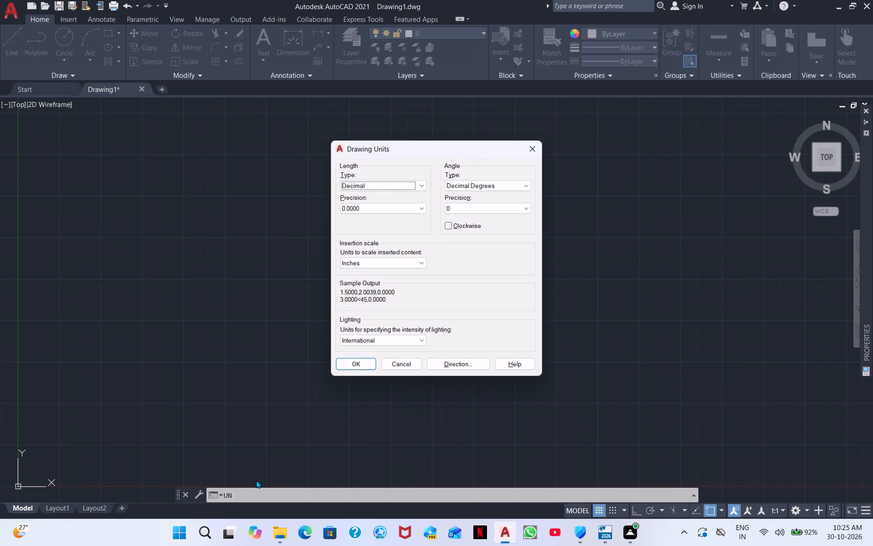
click(395, 185)
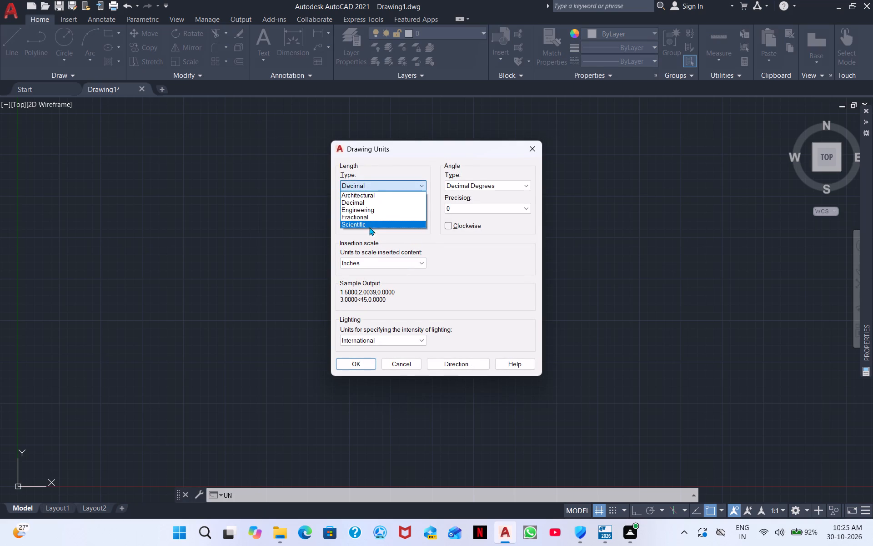
click(285, 224)
click(368, 211)
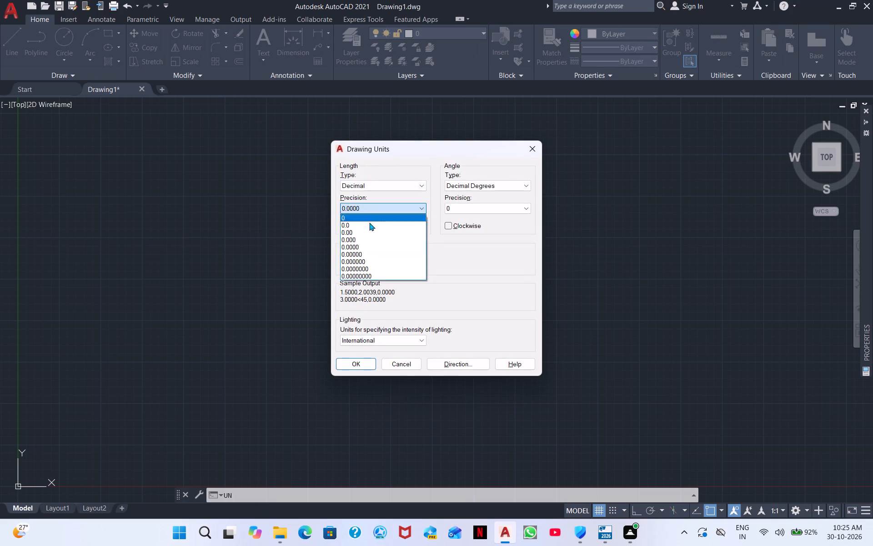
click(378, 220)
click(367, 265)
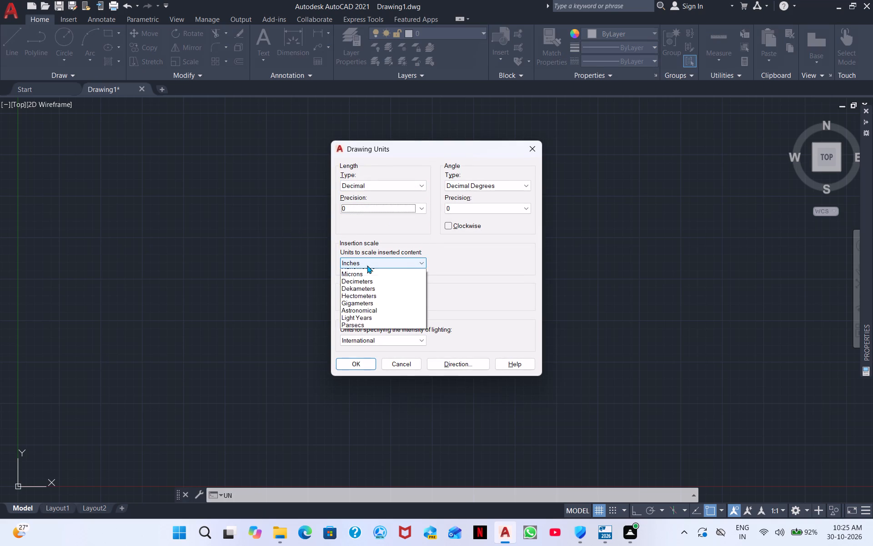
click(371, 315)
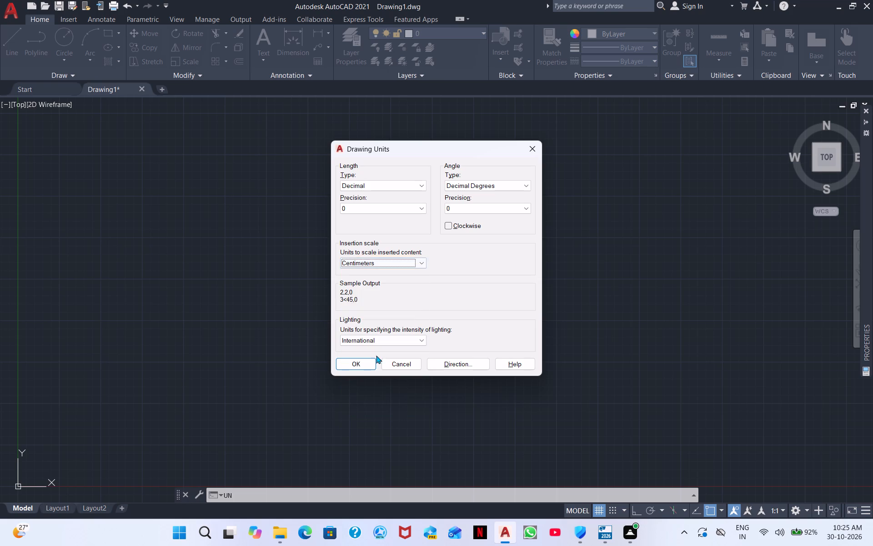
click(364, 362)
Modify the Standard dimension style so its primary units use the Decimal format with precision 0.
click(276, 490)
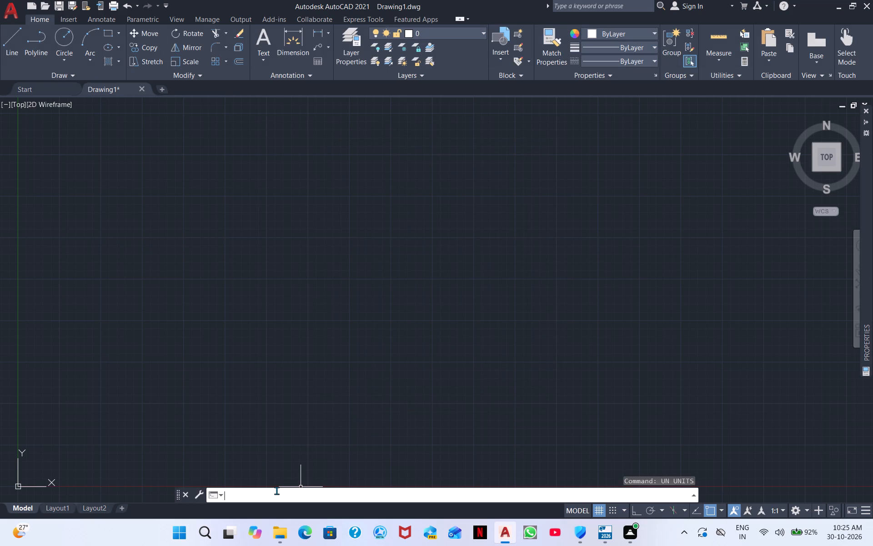
text(D)
key(space)
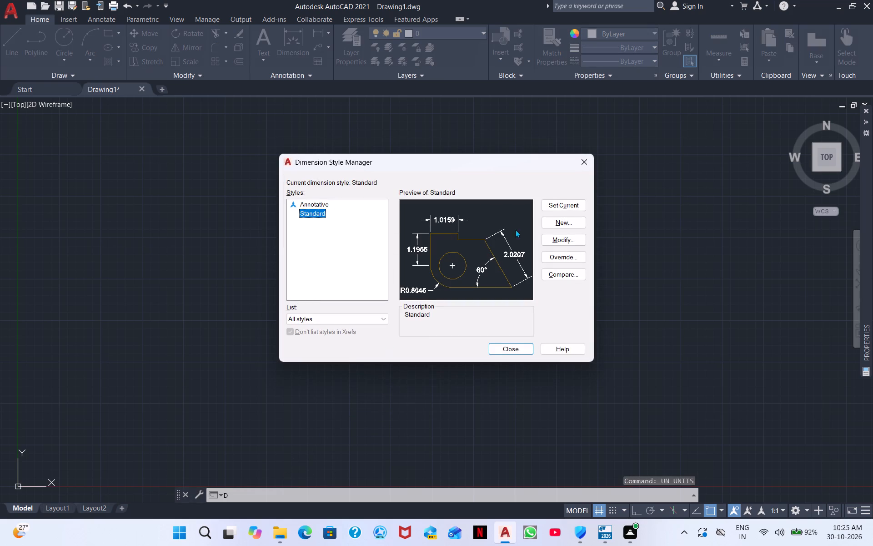
click(553, 242)
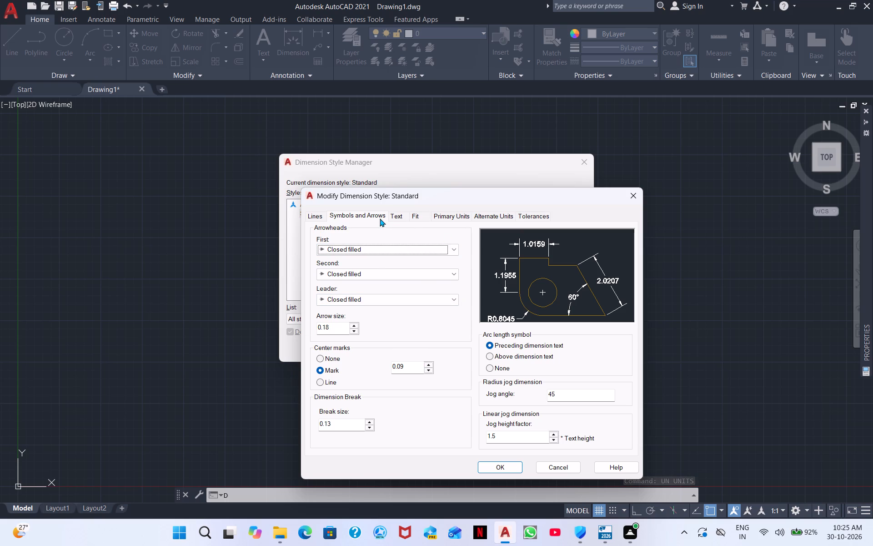
click(469, 217)
click(450, 238)
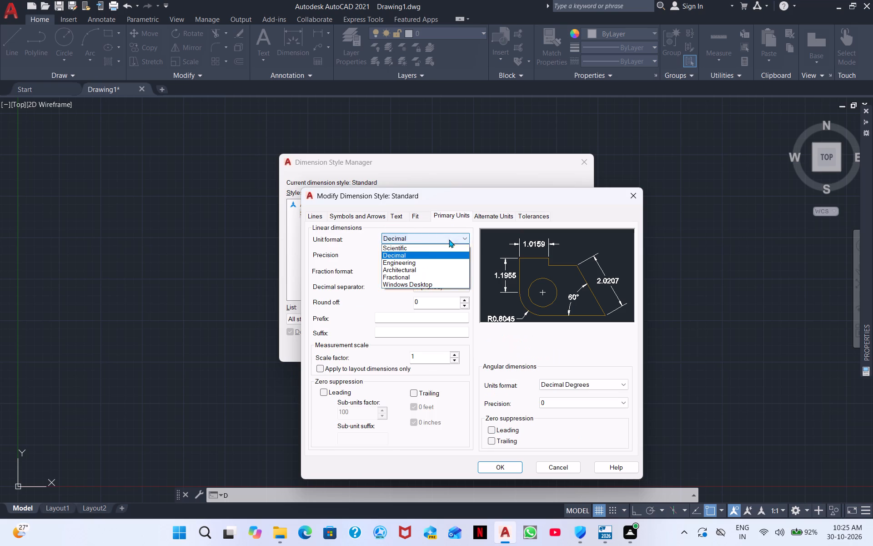
click(426, 258)
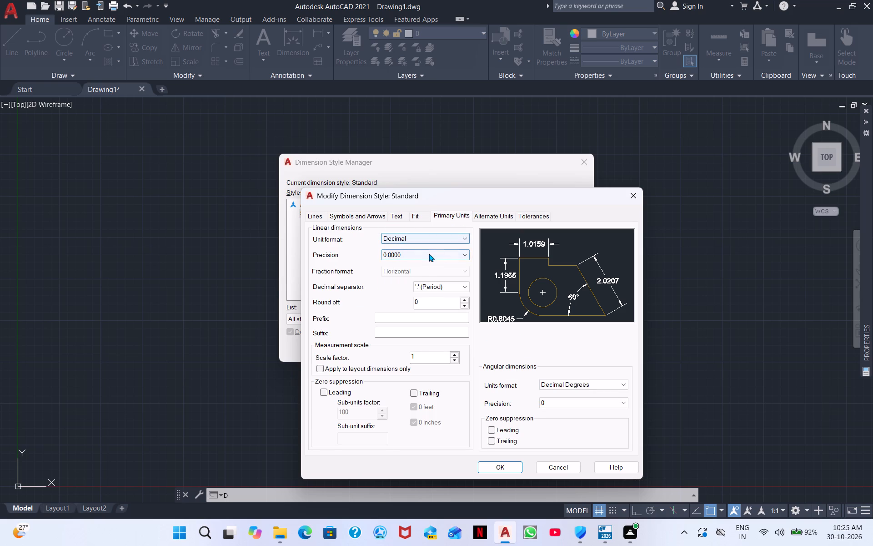
click(429, 253)
click(401, 263)
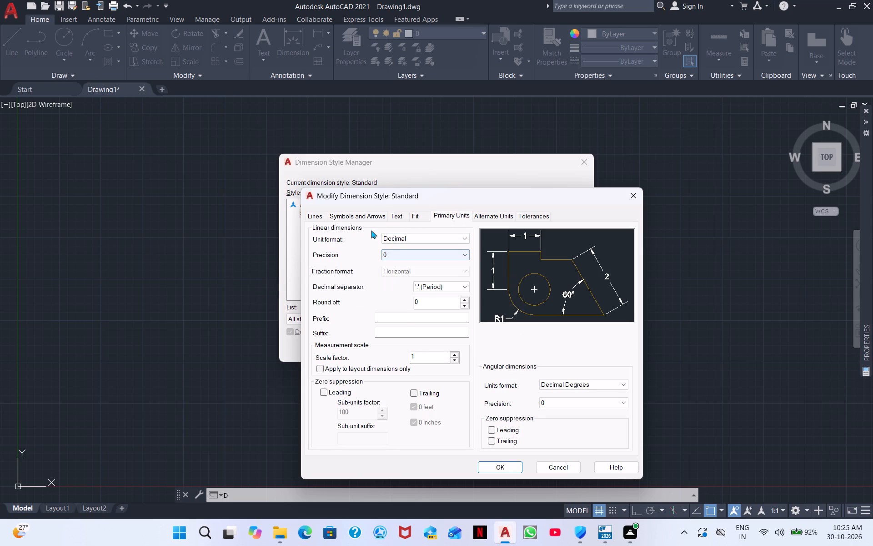
Set the Standard dimension style's arrow size to 10.
click(371, 218)
drag(331, 330, 331, 329)
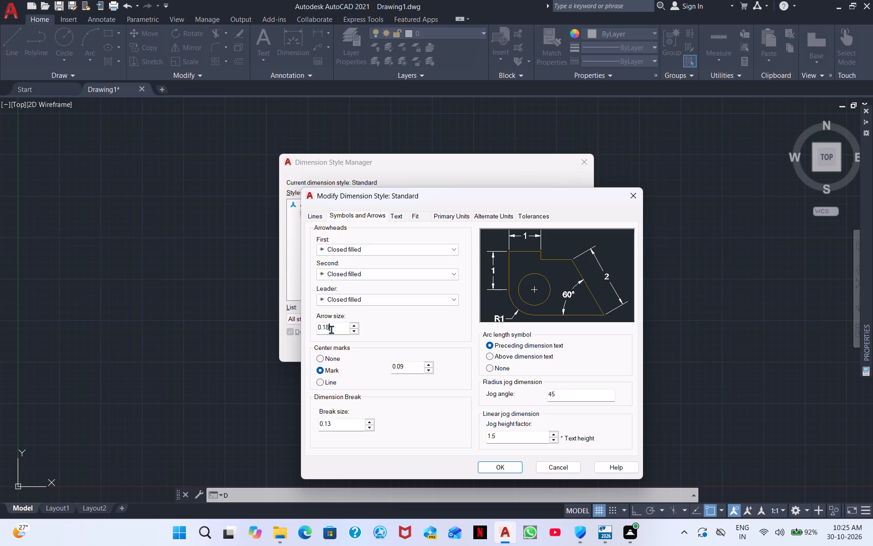
drag(331, 329, 298, 329)
key(BackSpace)
text(10)
key(Return)
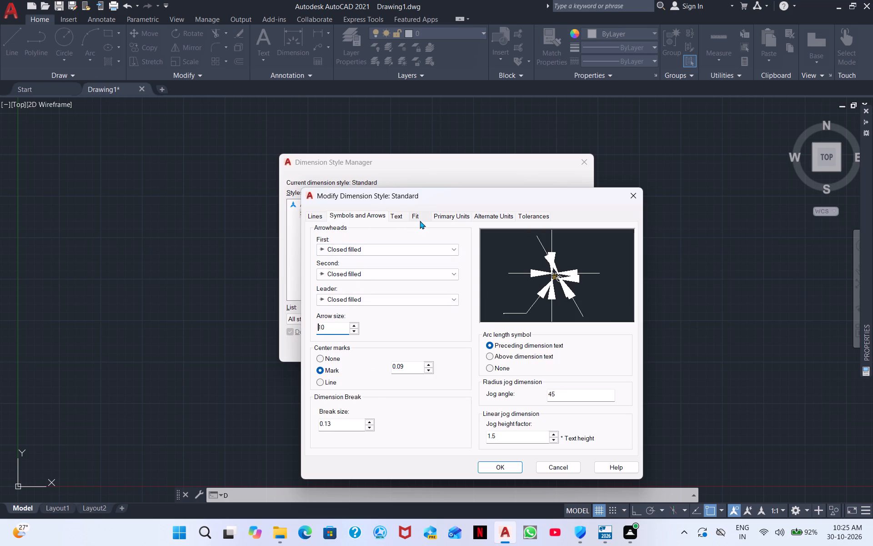
Set the Standard dimension style's text height to 10 and make the style current.
click(419, 219)
click(401, 218)
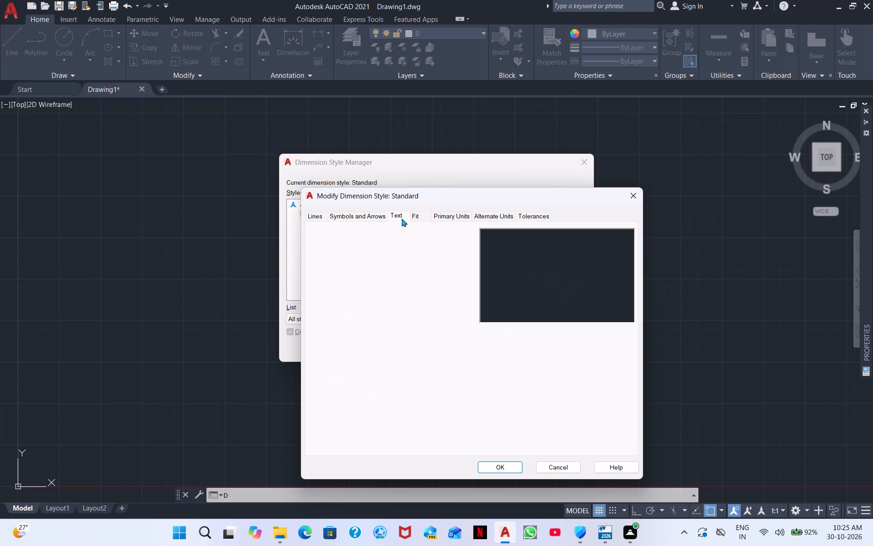
text(10)
key(Return)
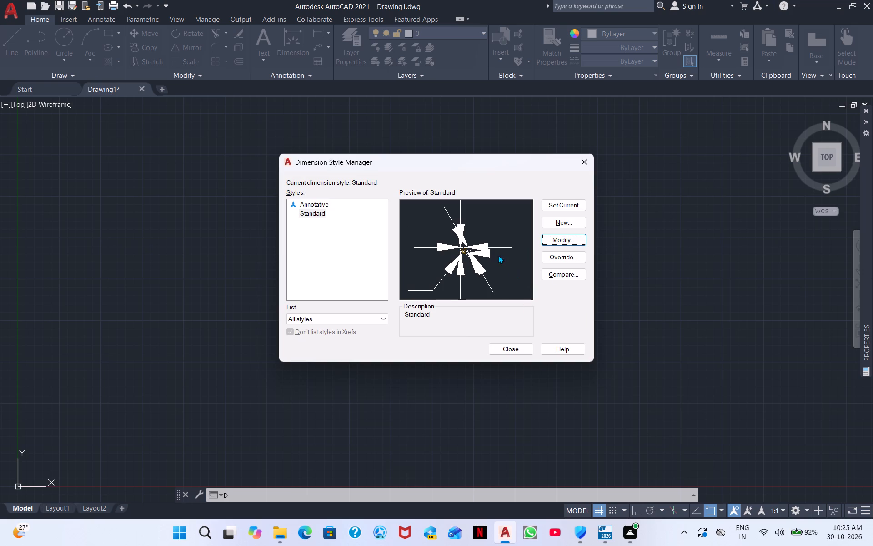
click(562, 238)
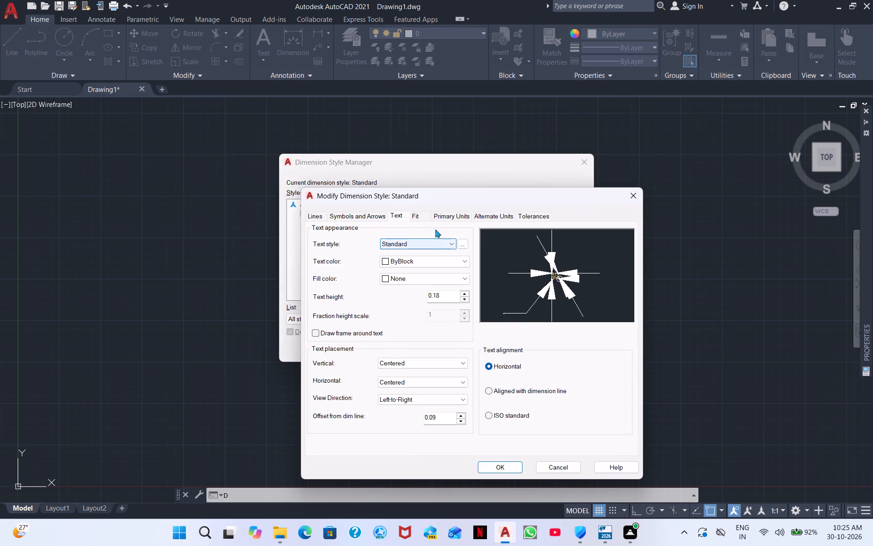
click(449, 216)
click(403, 211)
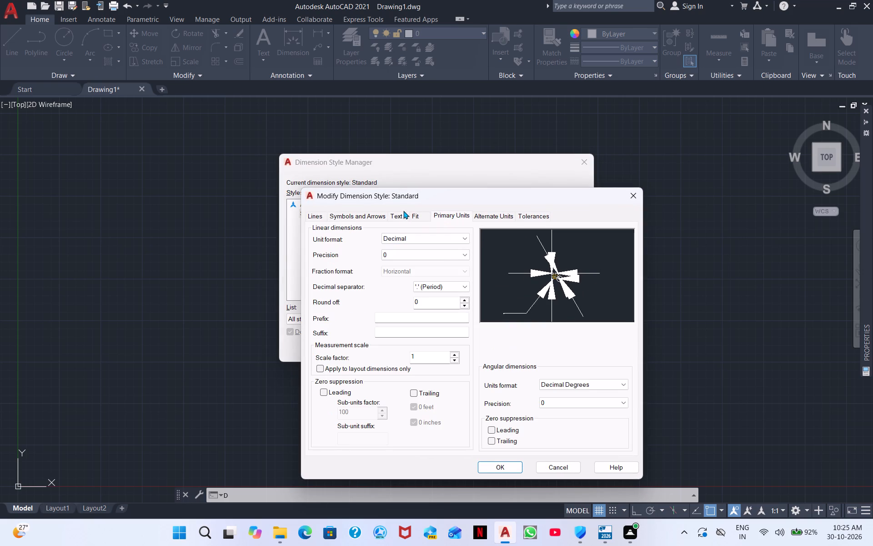
click(399, 217)
drag(439, 291, 390, 296)
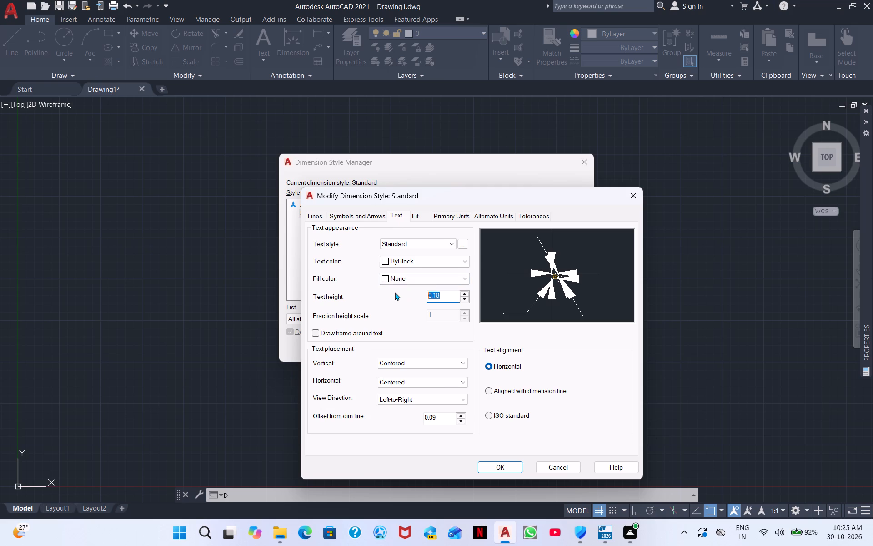
text(10)
click(503, 463)
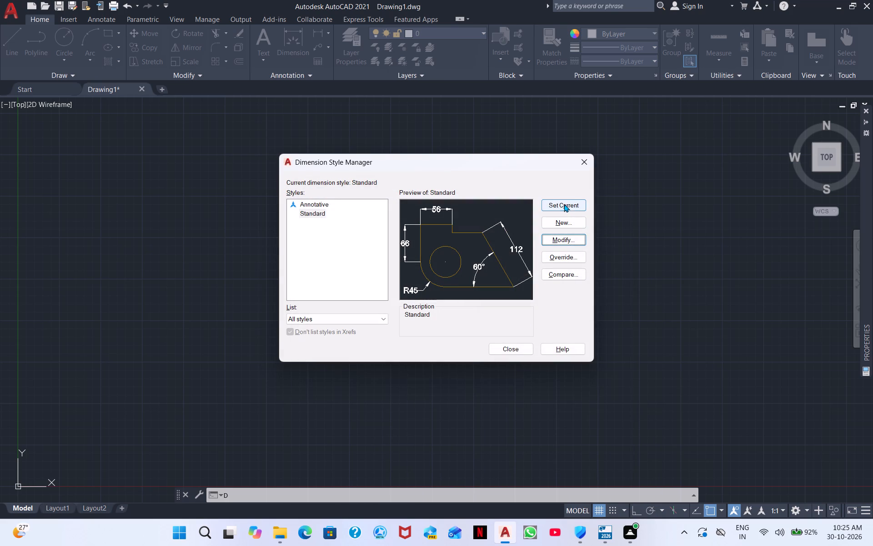
click(564, 204)
click(521, 347)
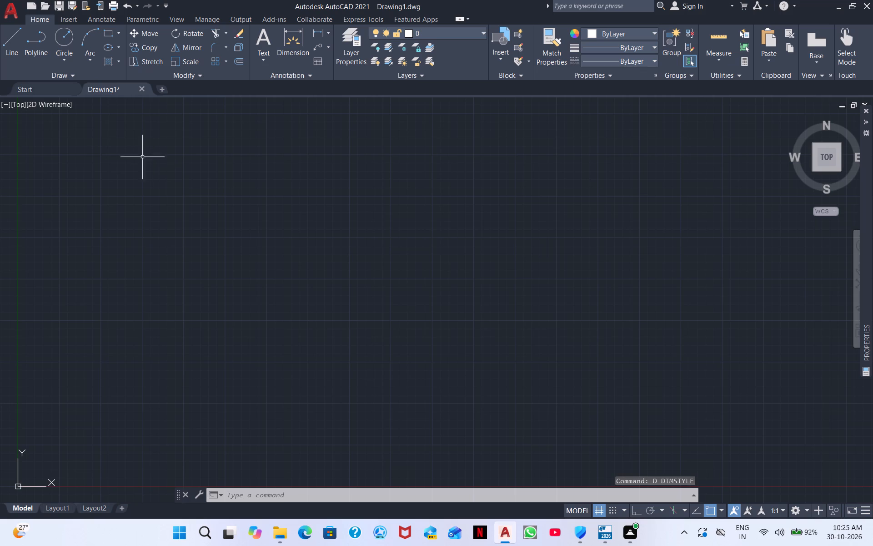
Turn on isometric drafting.
click(672, 510)
Start a line at a free point up and to the right of the origin, with Ortho mode turned on.
click(11, 54)
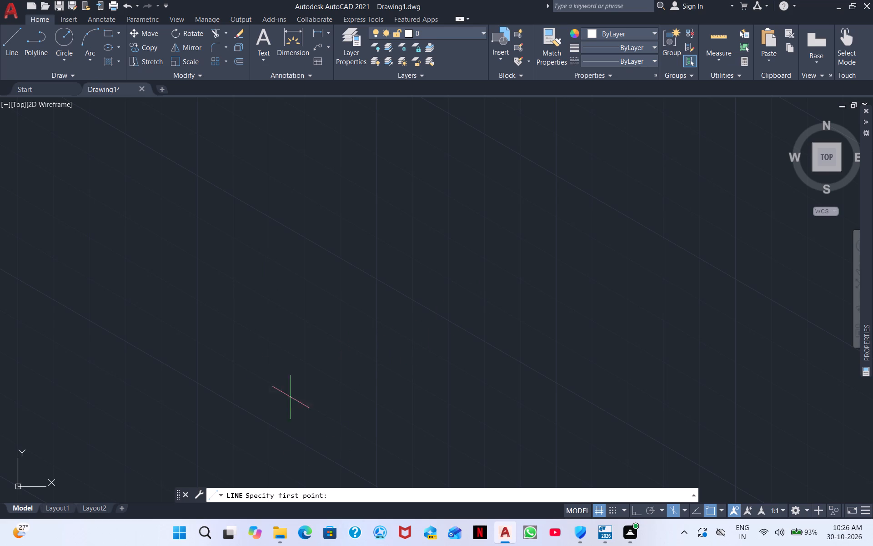
click(12, 35)
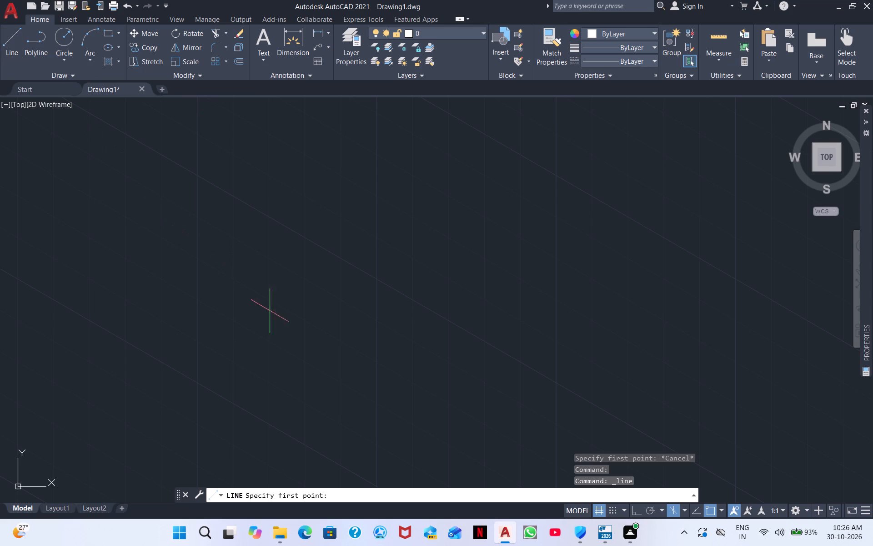
drag(226, 369, 227, 334)
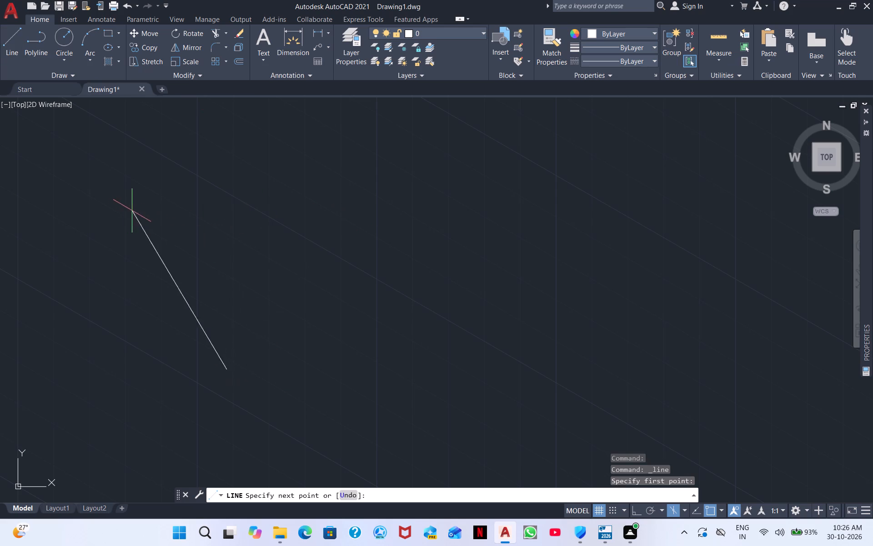
click(634, 506)
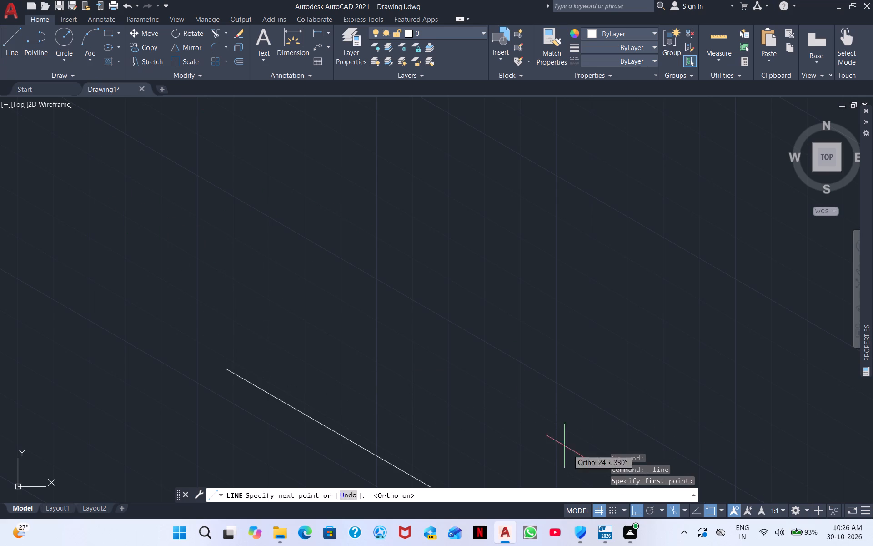
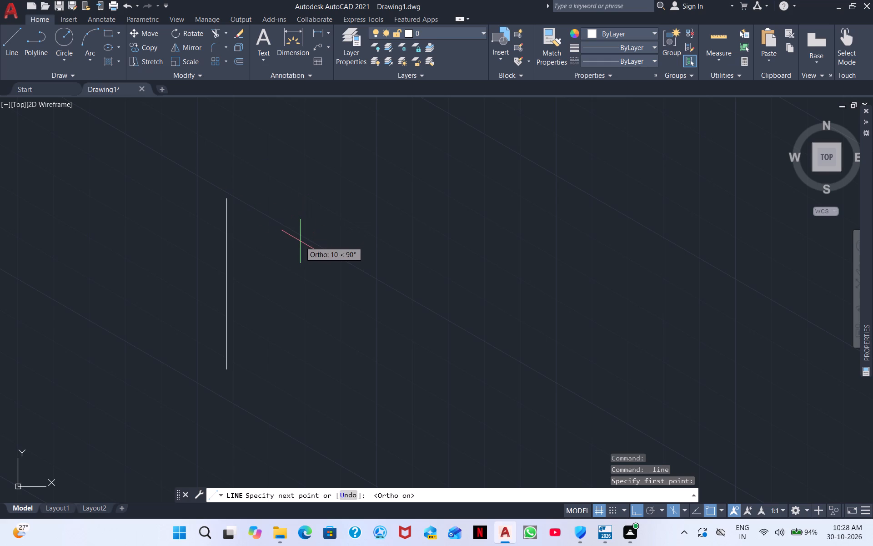
Complete the started line 90 cm straight up and end the line command.
key(6)
key(BackSpace)
text(90)
key(Return)
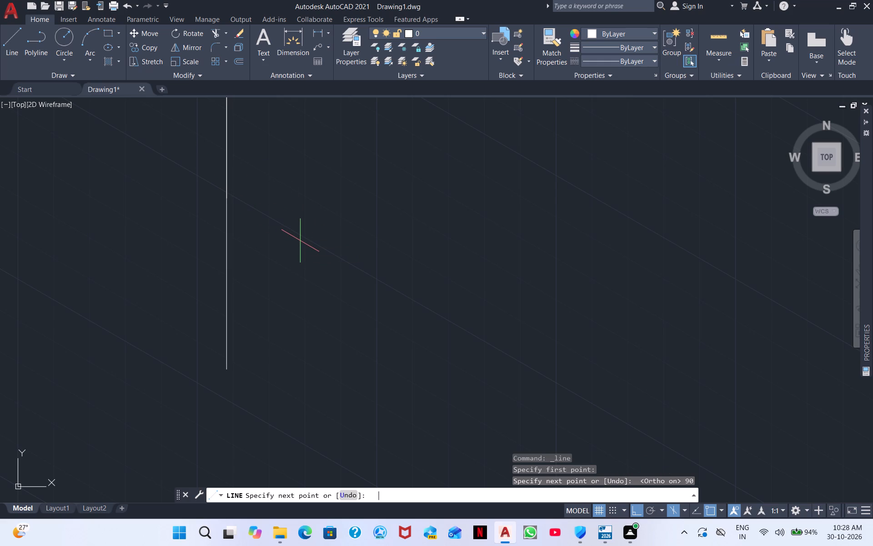
scroll(291, 224, down, 3)
scroll(361, 236, down, 4)
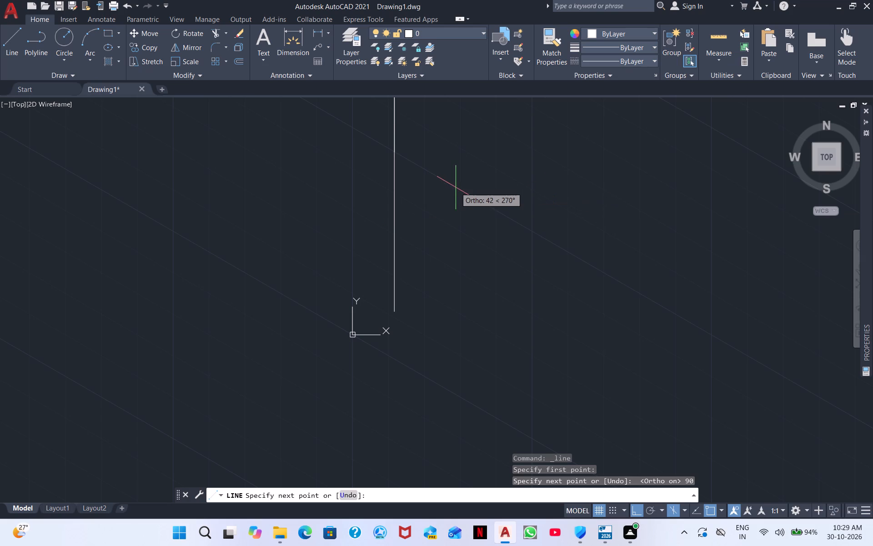
key(space)
Draw a 60 cm line from the vertical line's top end along the 330° isometric direction.
middle_drag(442, 212, 377, 418)
scroll(359, 227, down, 3)
scroll(350, 212, up, 3)
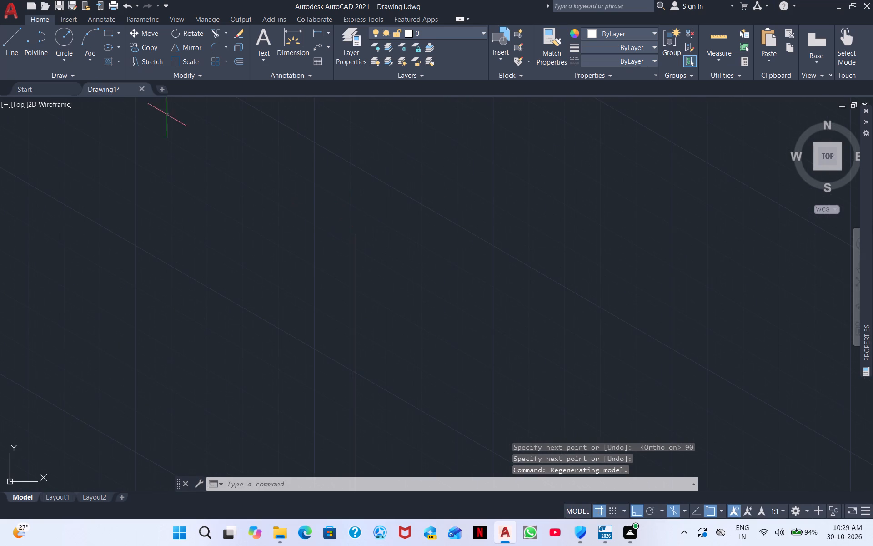
click(15, 37)
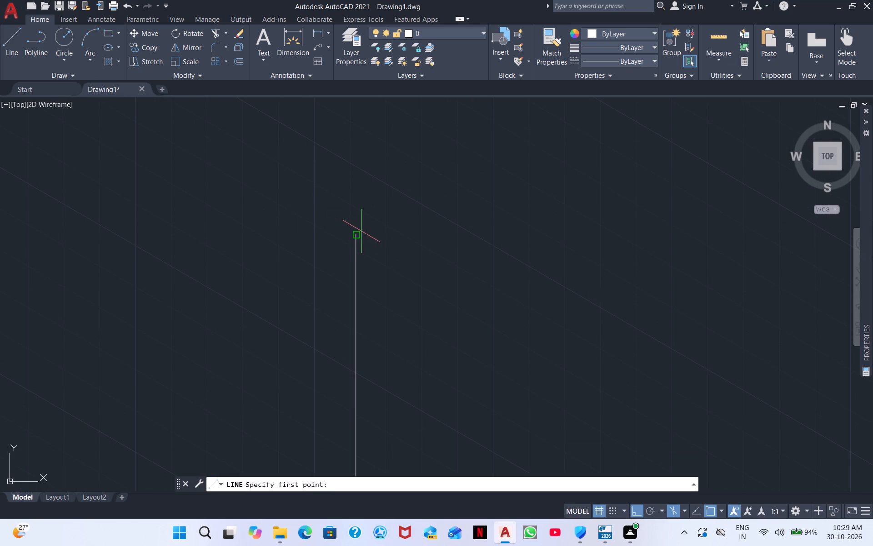
click(359, 232)
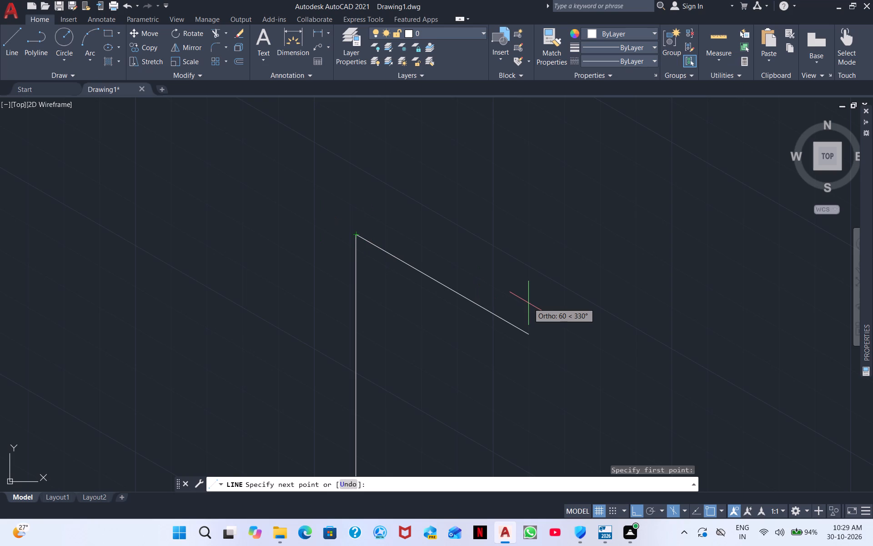
text(60)
key(Return)
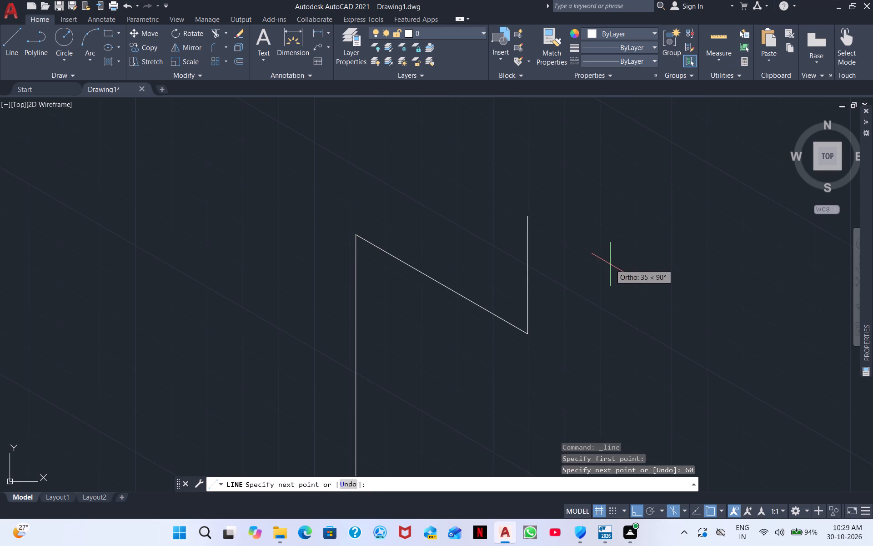
Switch the isometric drafting plane to Top and end the line command.
key(F5)
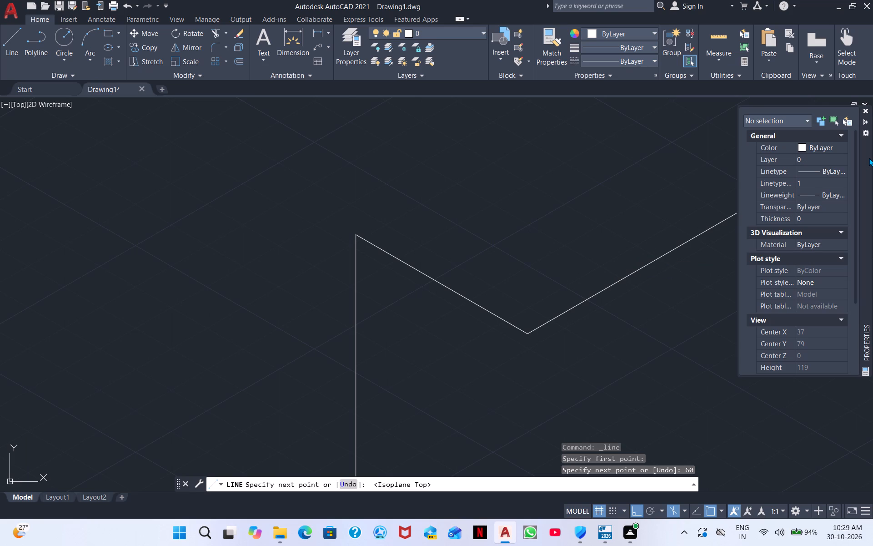
key(Escape)
key(Escape)
key(Escape)
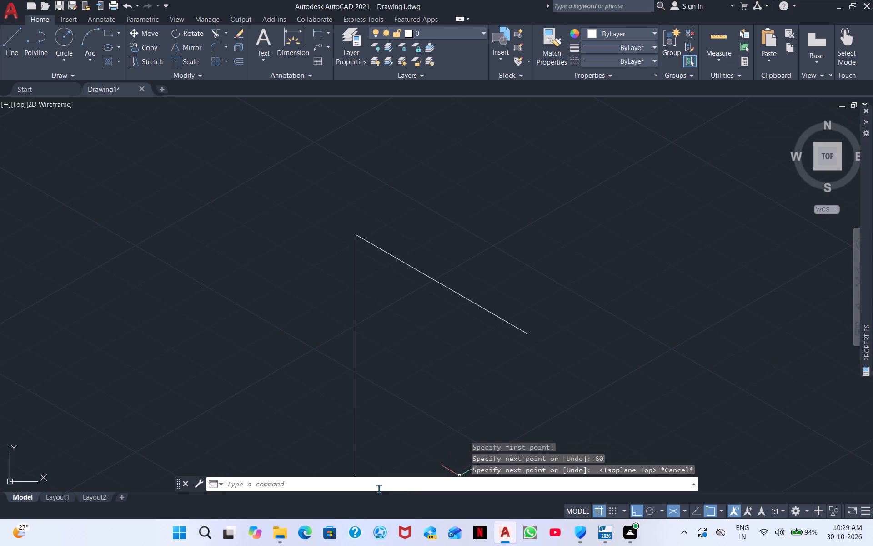
Set the drawing units' length precision to 0.0, keeping the Decimal length type.
click(379, 484)
text(UN)
key(space)
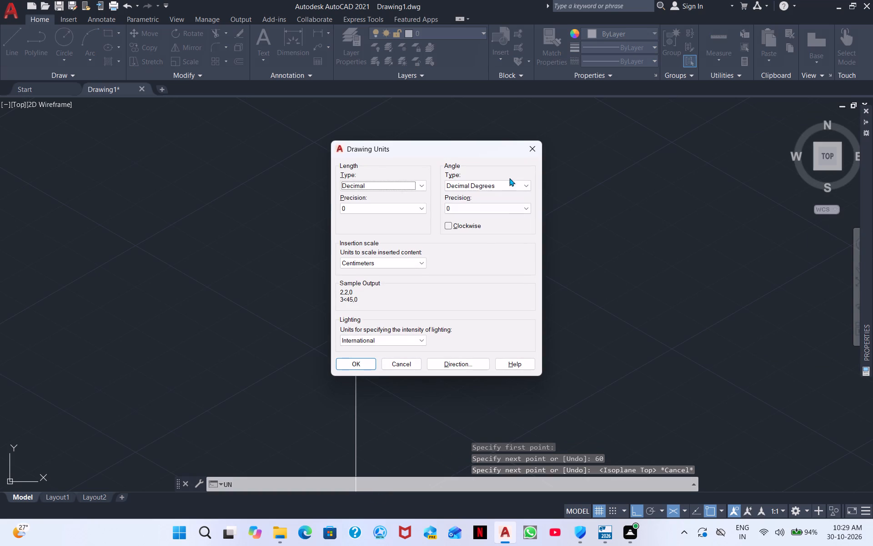
click(382, 186)
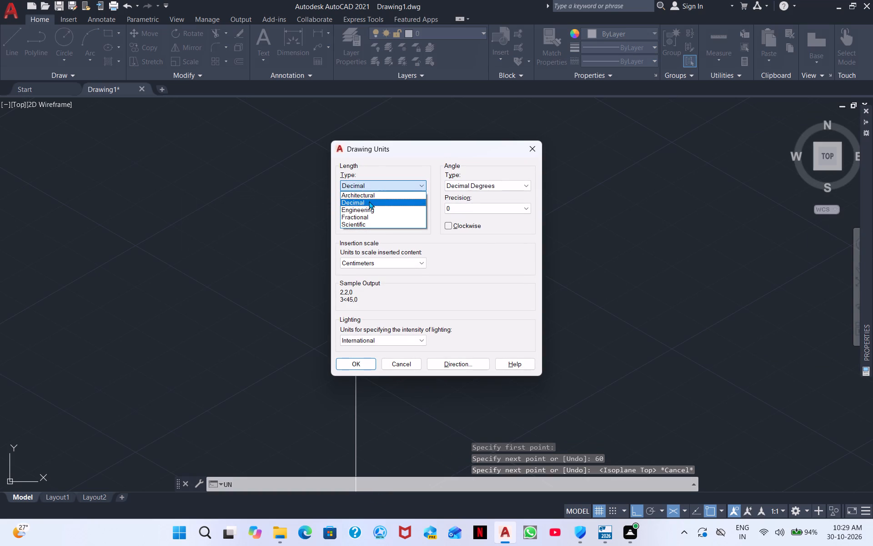
click(369, 201)
click(371, 207)
click(364, 222)
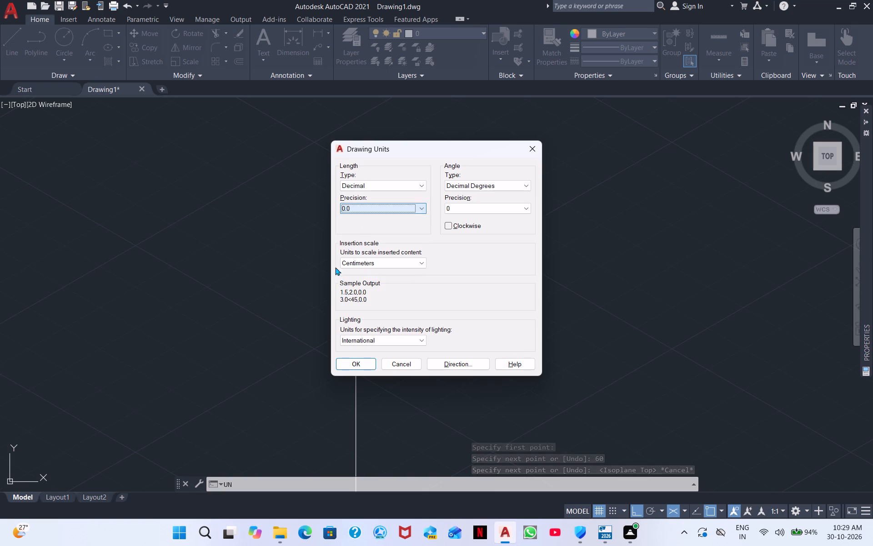
click(366, 364)
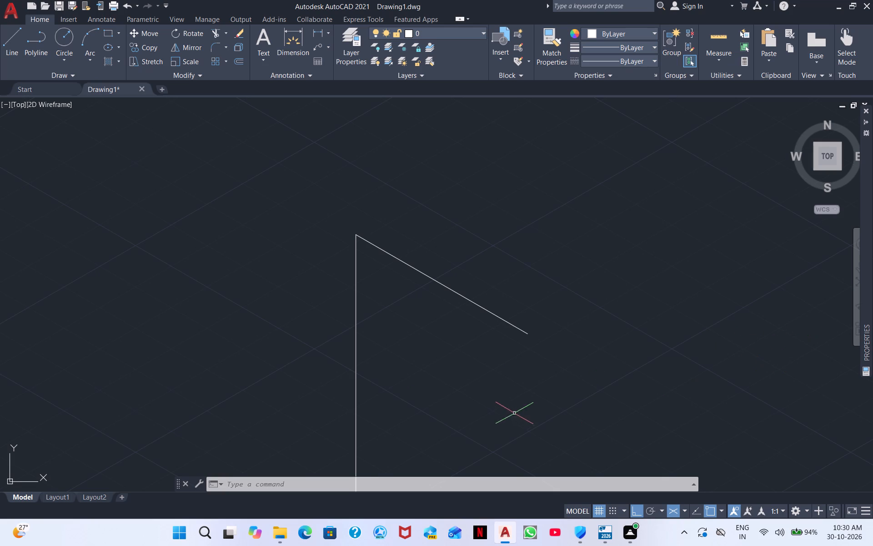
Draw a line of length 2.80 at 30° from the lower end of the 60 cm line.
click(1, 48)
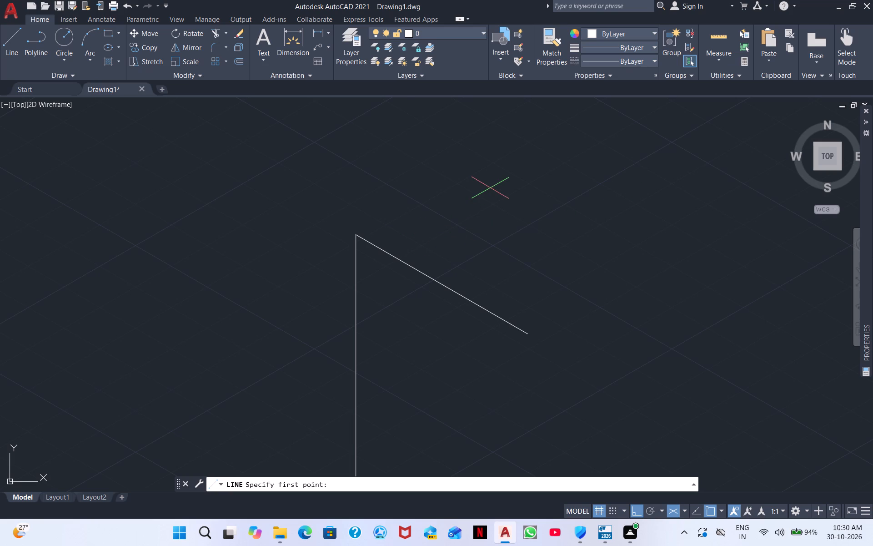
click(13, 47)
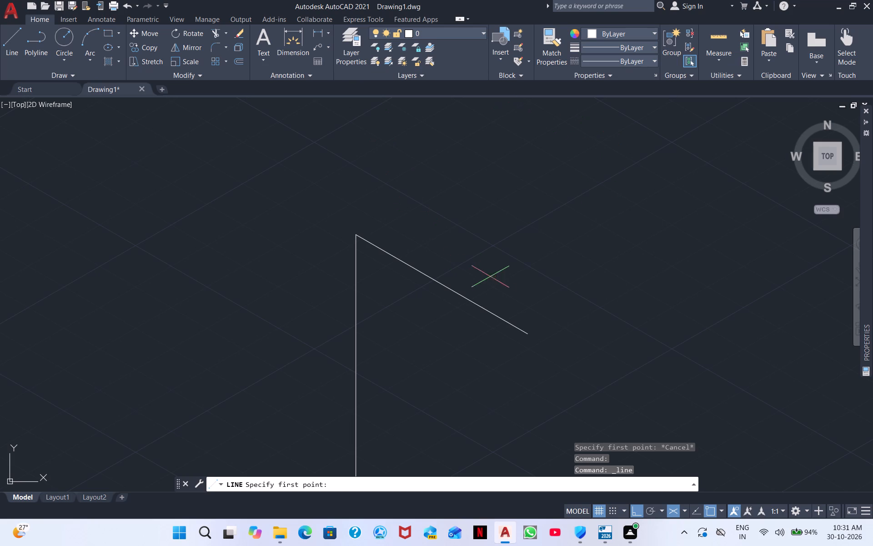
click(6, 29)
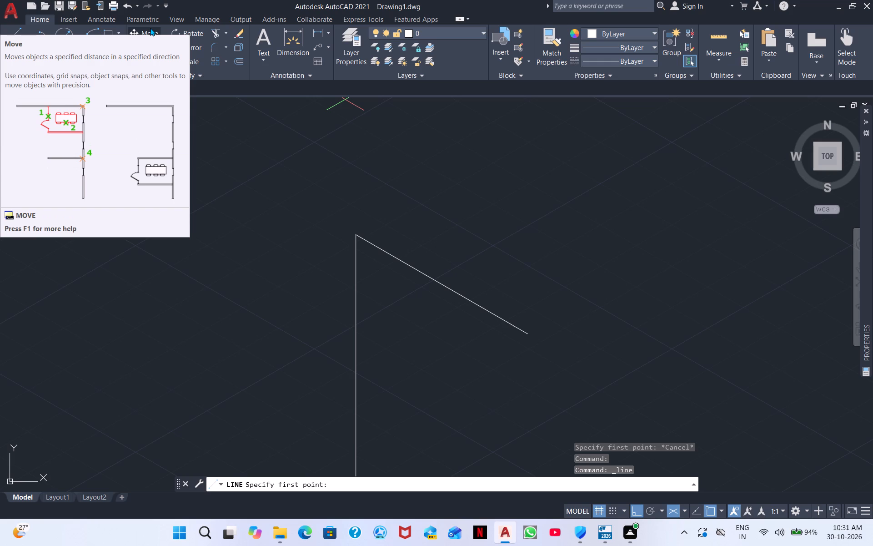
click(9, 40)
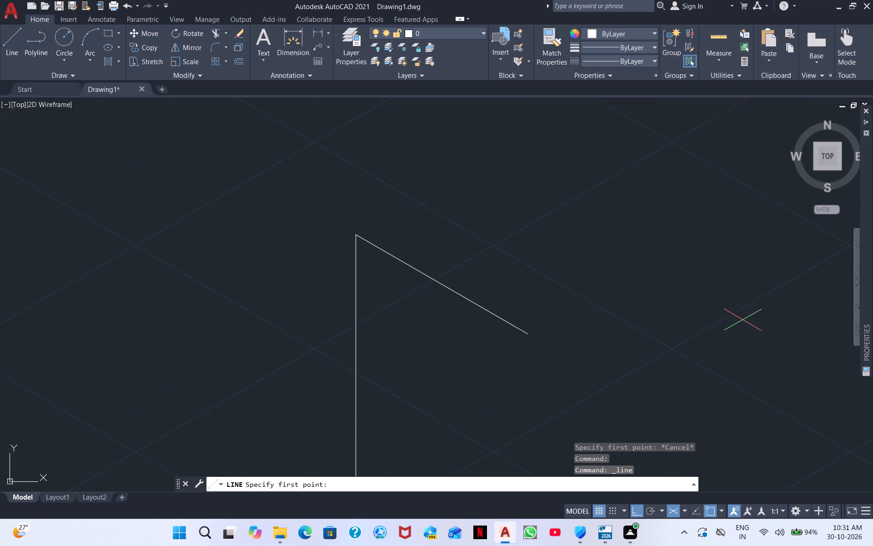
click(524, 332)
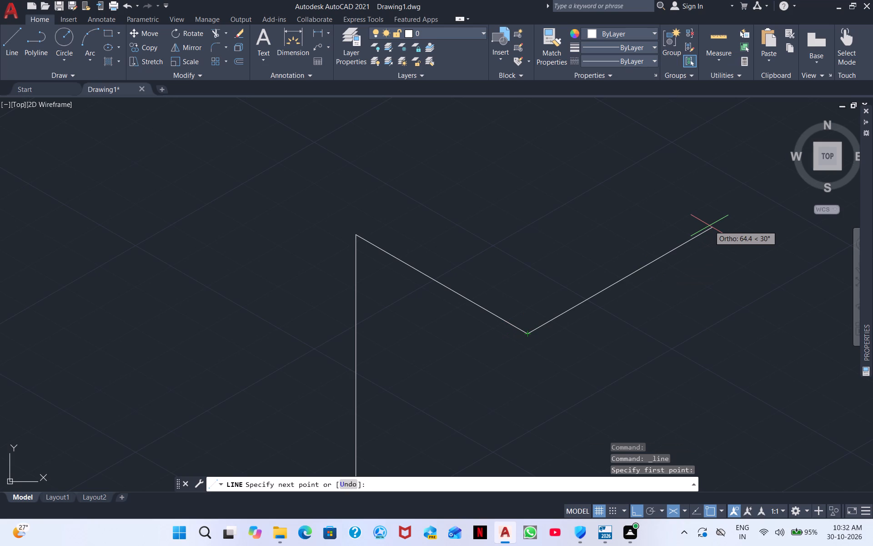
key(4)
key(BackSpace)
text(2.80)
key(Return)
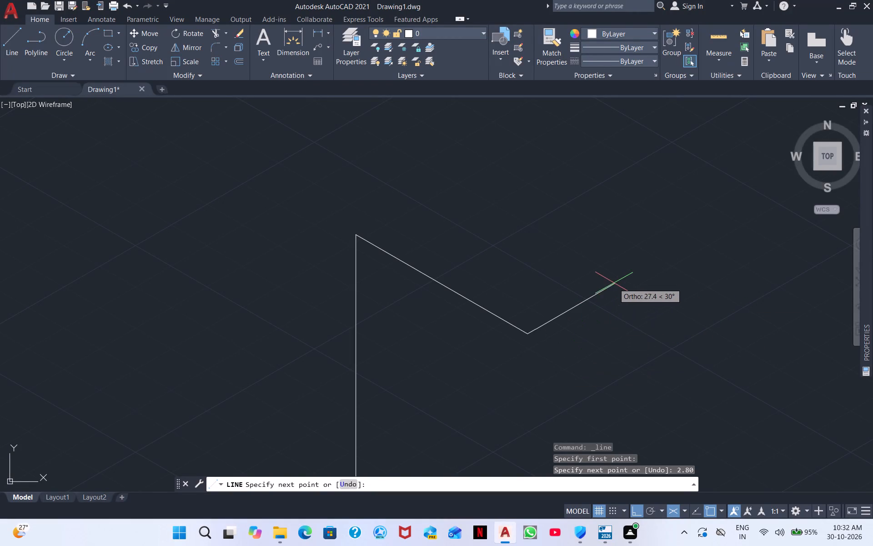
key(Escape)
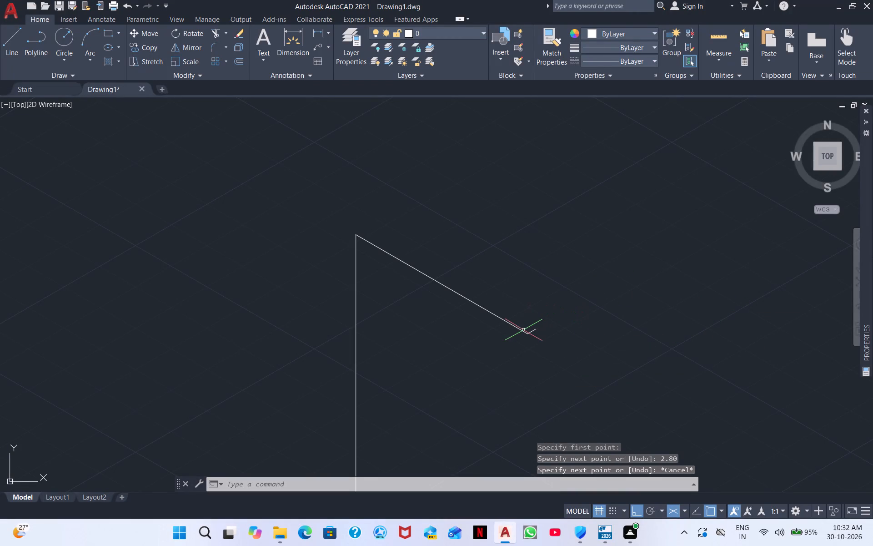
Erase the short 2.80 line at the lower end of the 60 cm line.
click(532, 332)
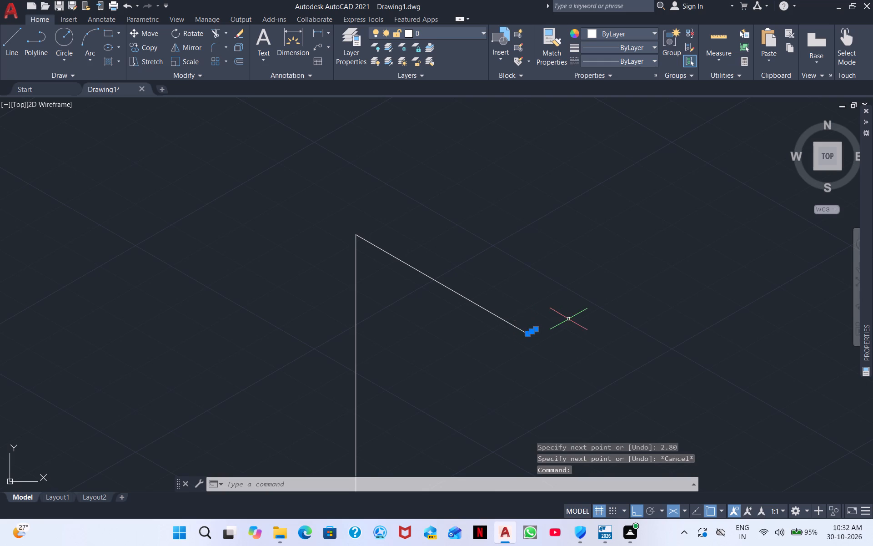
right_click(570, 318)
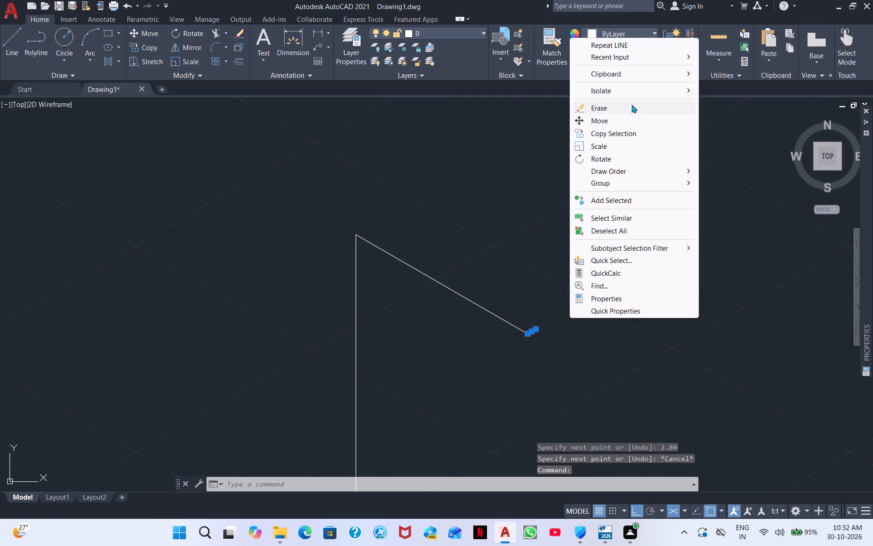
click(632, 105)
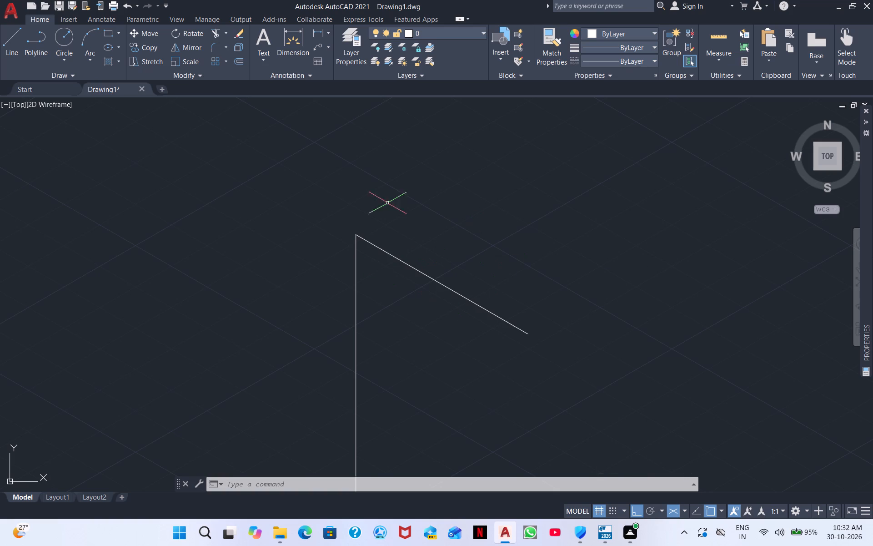
Draw a 280 cm line at 30° from the lower end of the 60 cm line.
click(12, 51)
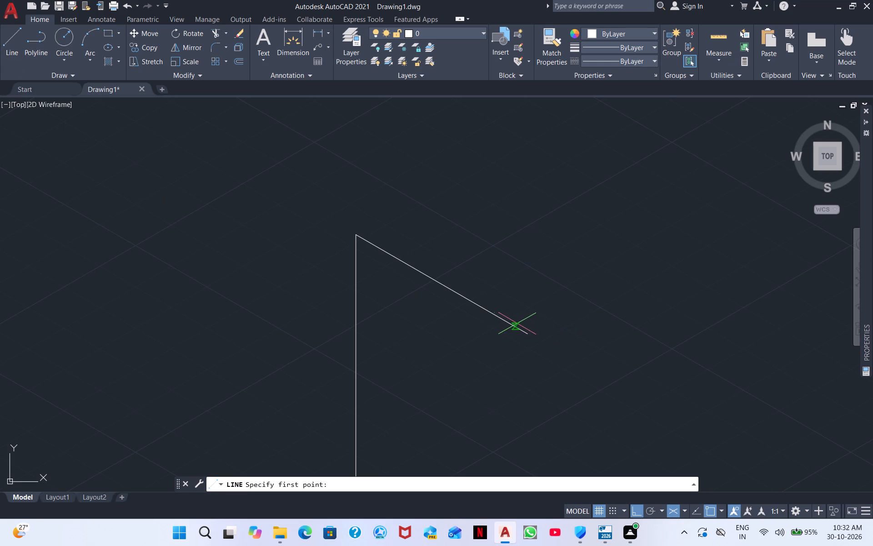
click(522, 332)
middle_drag(694, 215, 543, 297)
scroll(568, 238, down, 1)
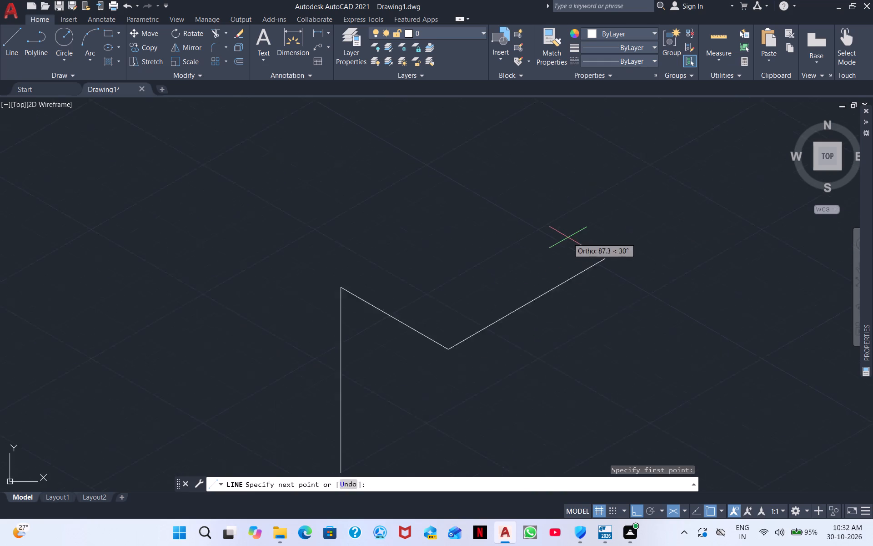
scroll(568, 238, down, 2)
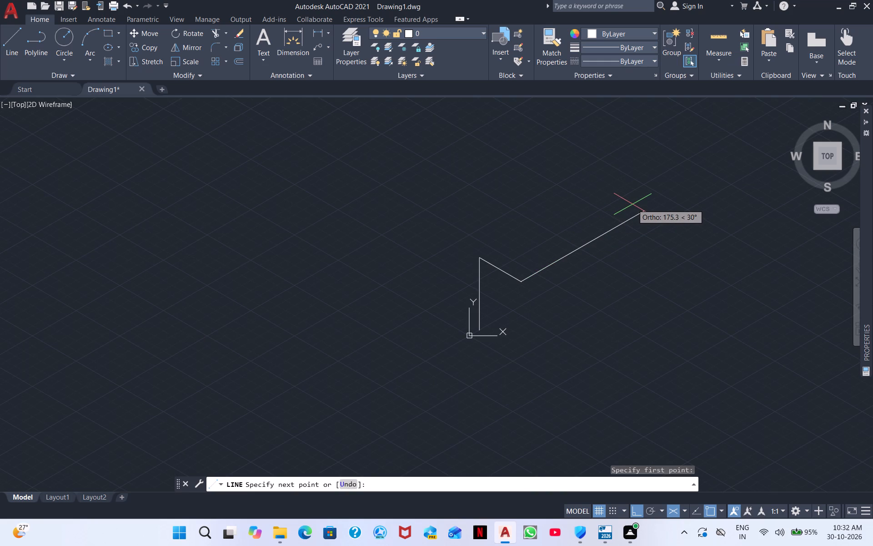
text(280)
key(Return)
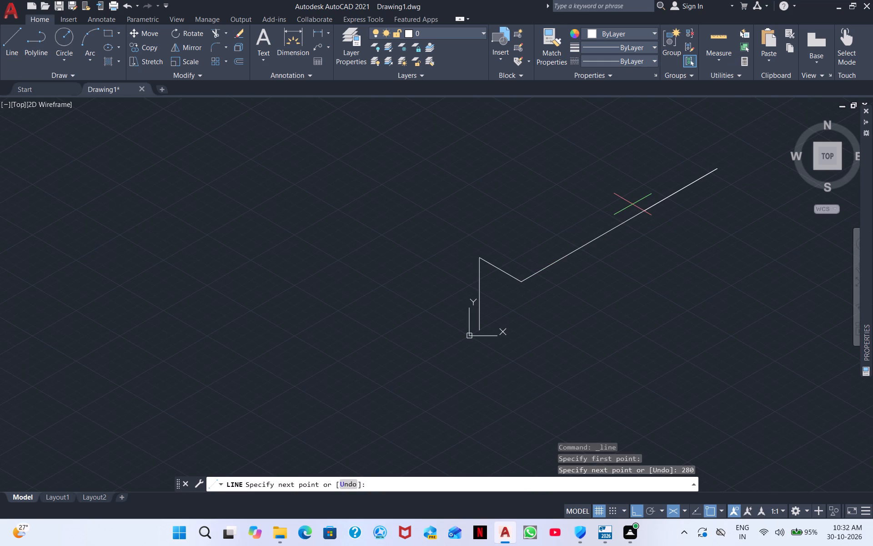
Close the top face with a 60 cm line at 150° from the 280 cm line's far end and a line back to the vertical line's top.
middle_drag(725, 121, 497, 233)
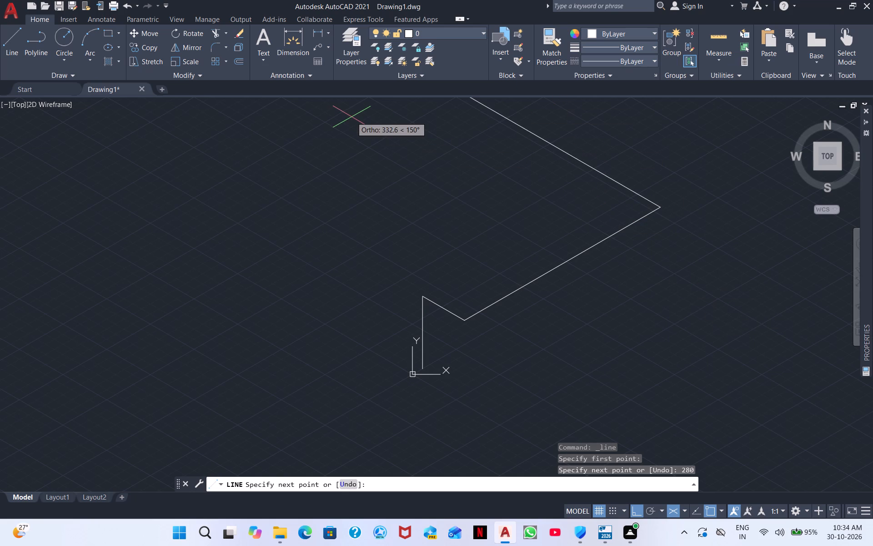
click(11, 43)
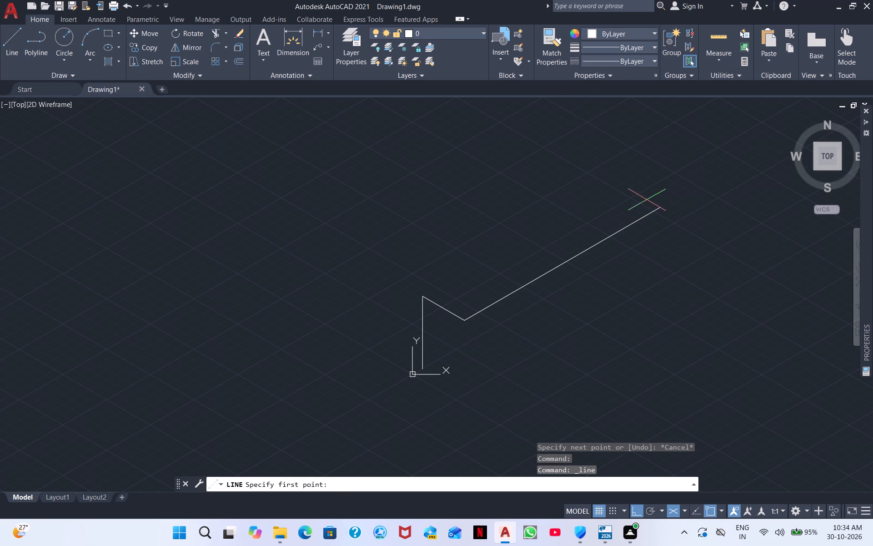
click(655, 203)
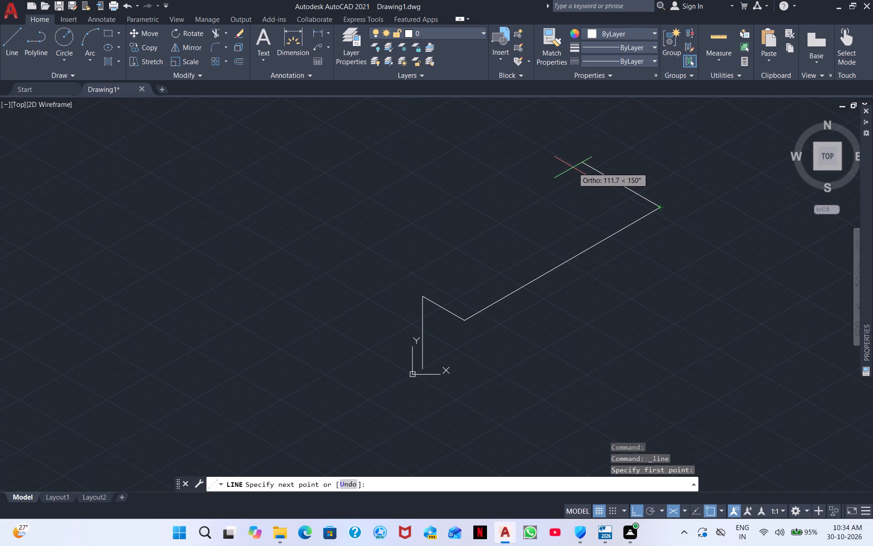
text(60)
key(Return)
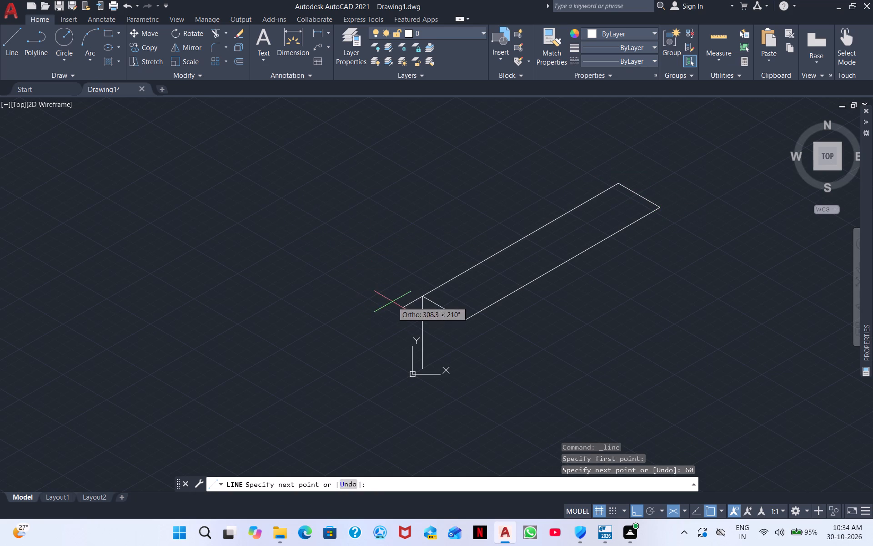
click(425, 298)
right_click(454, 296)
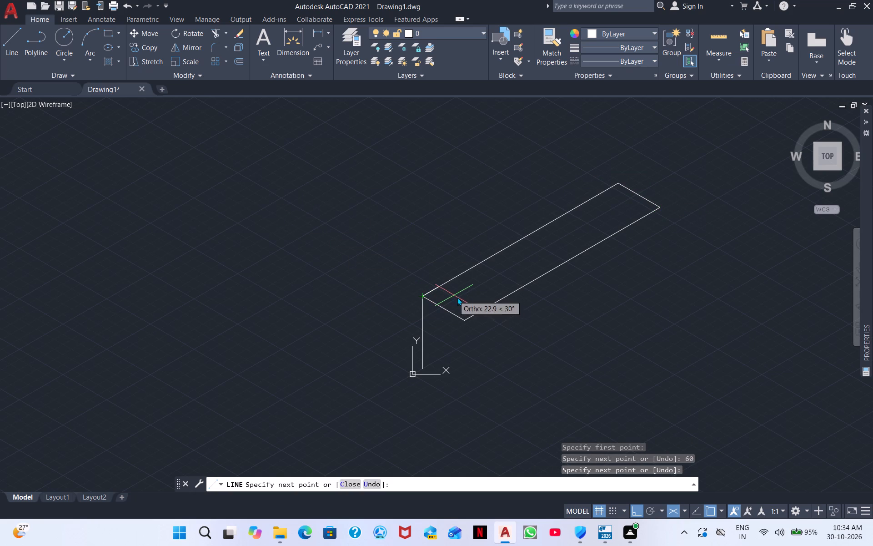
Draw a vertical line about 80 cm long downward from the top face's nearest corner.
click(510, 305)
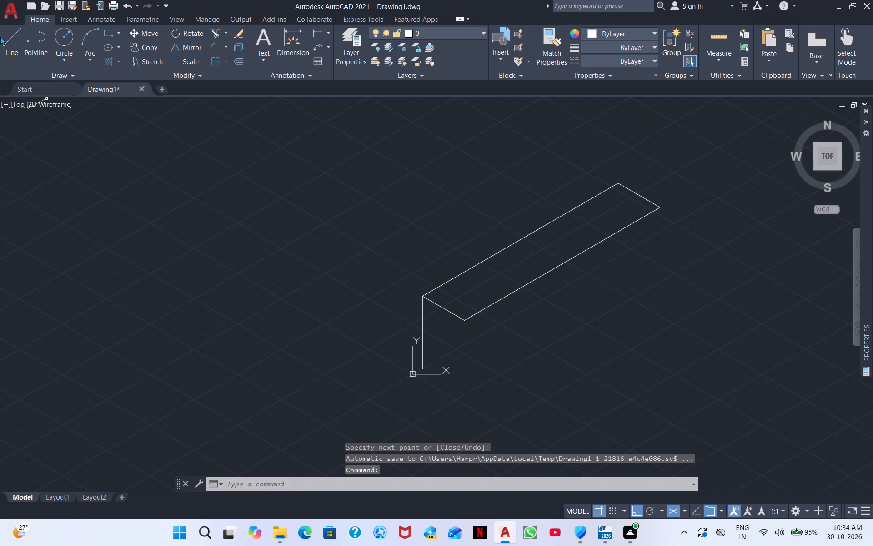
click(17, 45)
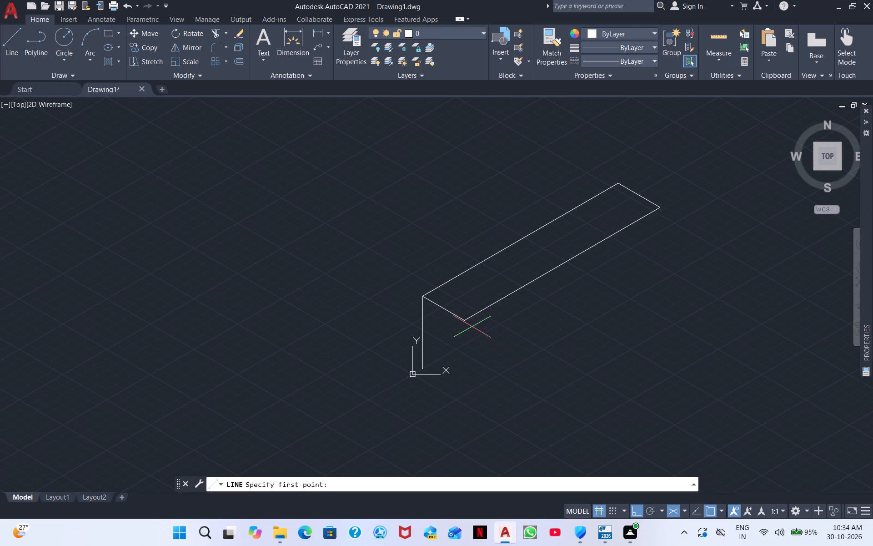
click(466, 318)
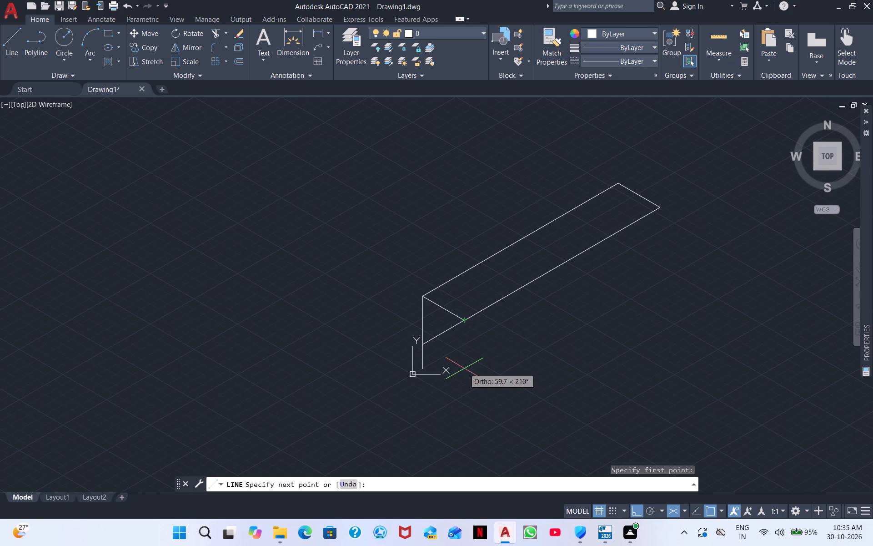
key(F5)
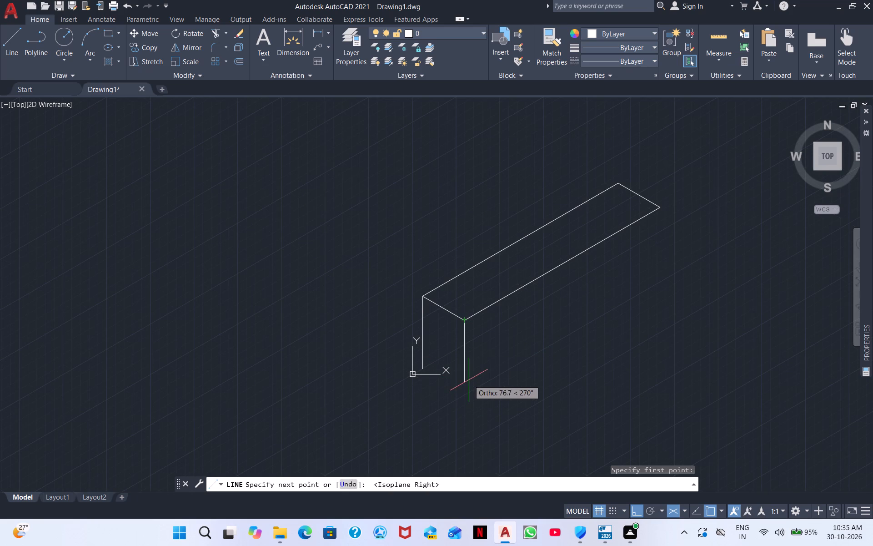
scroll(471, 379, down, 3)
scroll(470, 379, up, 4)
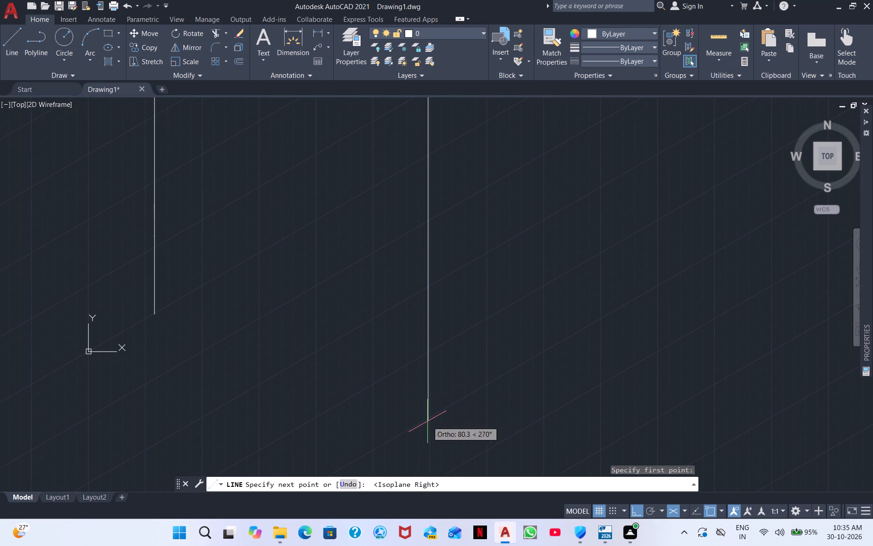
click(427, 421)
key(Escape)
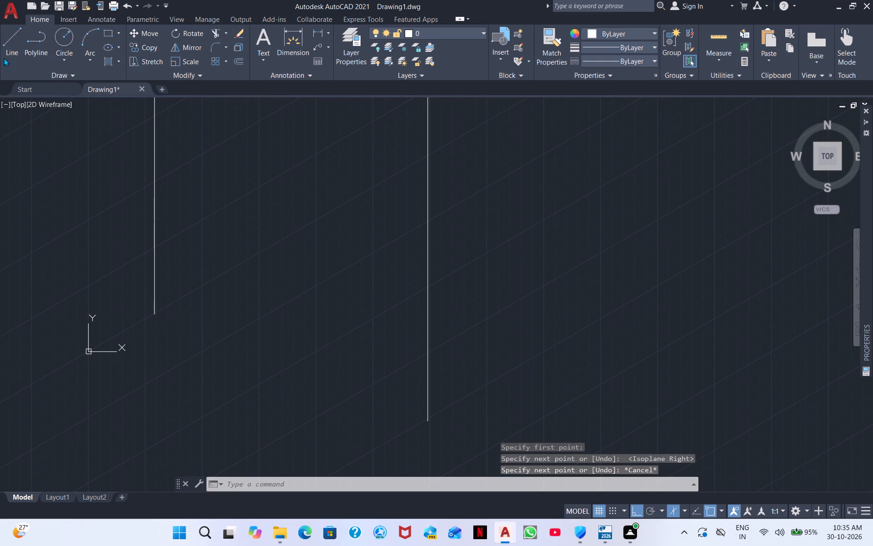
Draw a line about 111 cm long at 330° from the first vertical line's lower end, passing below the second vertical line.
click(3, 57)
click(156, 310)
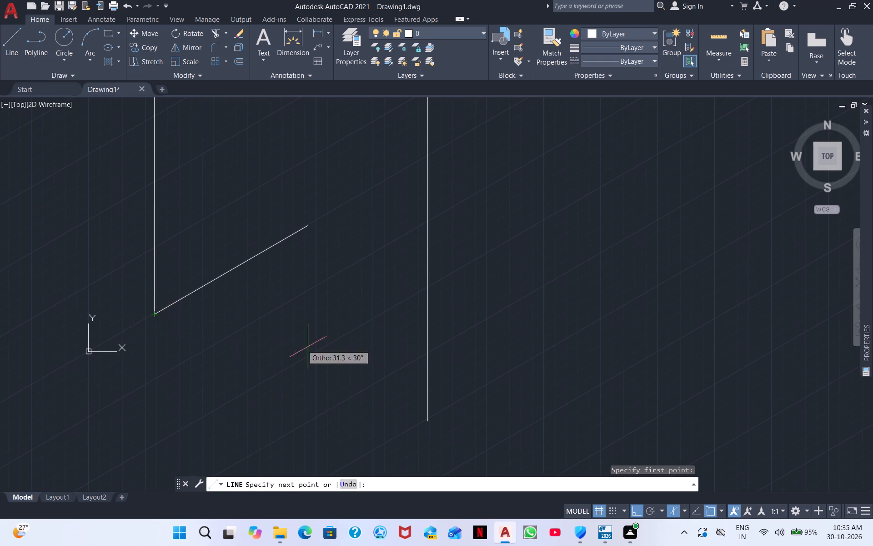
key(F5)
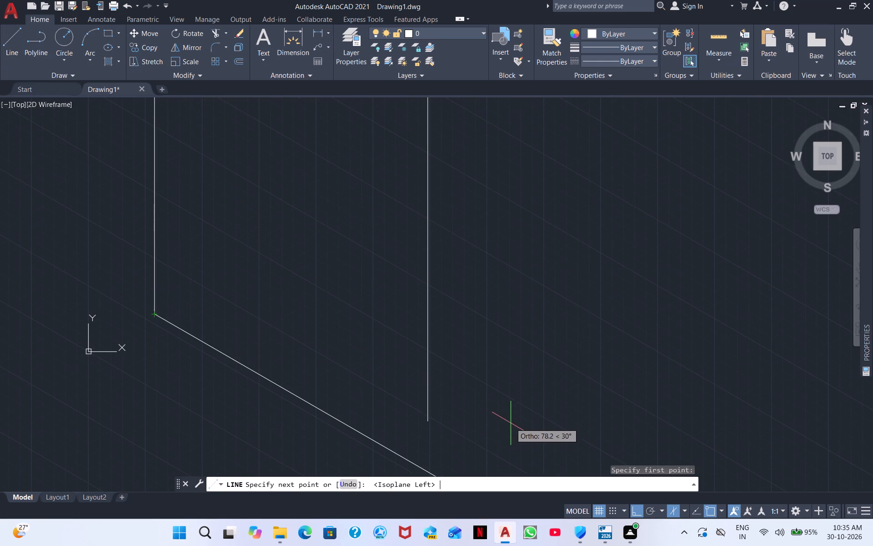
middle_drag(588, 329, 554, 215)
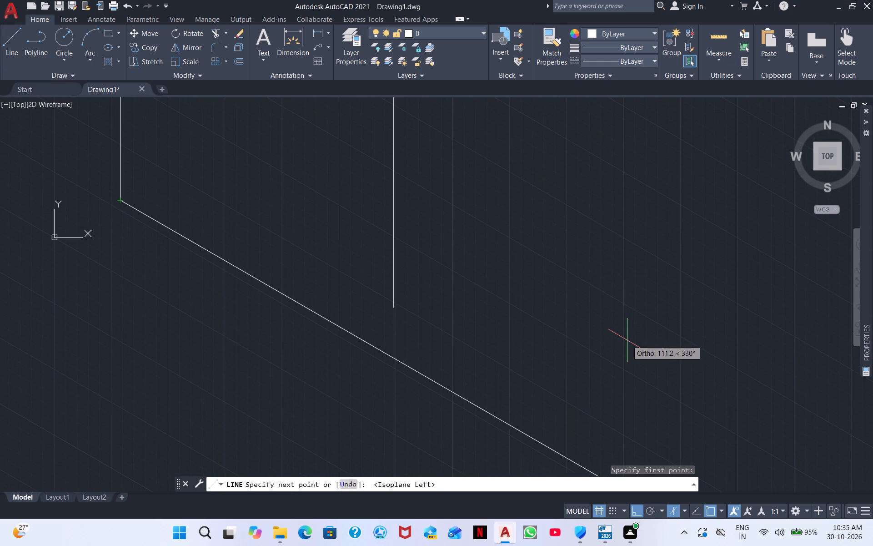
click(627, 340)
key(Escape)
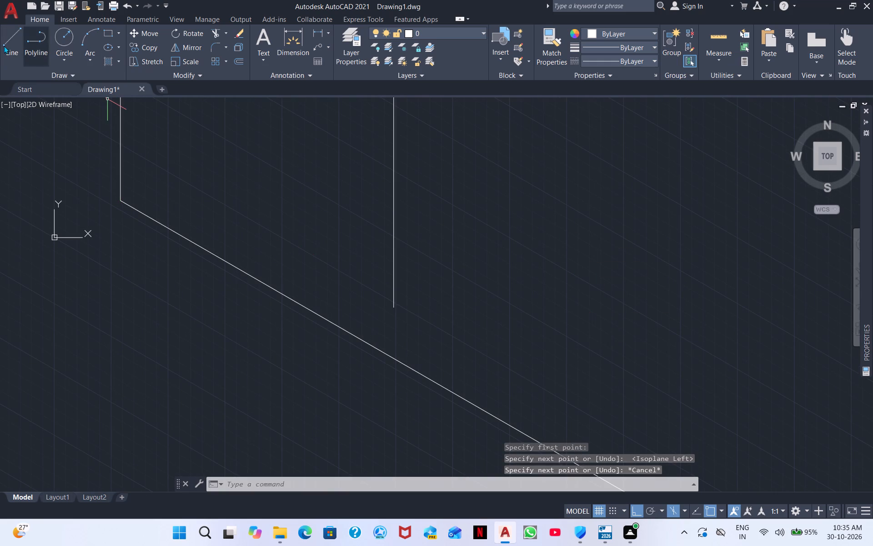
Extend the second vertical line down to the sloping bottom line and trim the bottom line's excess beyond it to form the end face's corner.
click(217, 31)
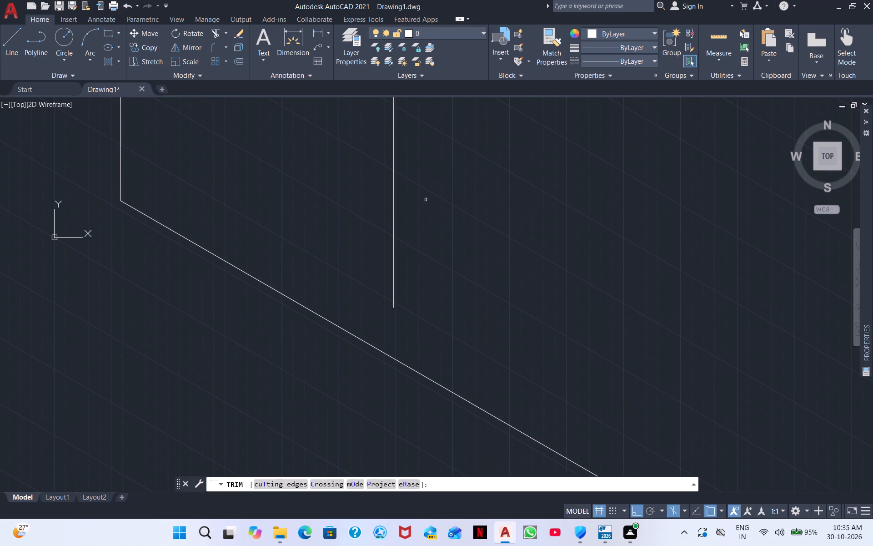
shift+drag(429, 202, 301, 290)
right_click(489, 241)
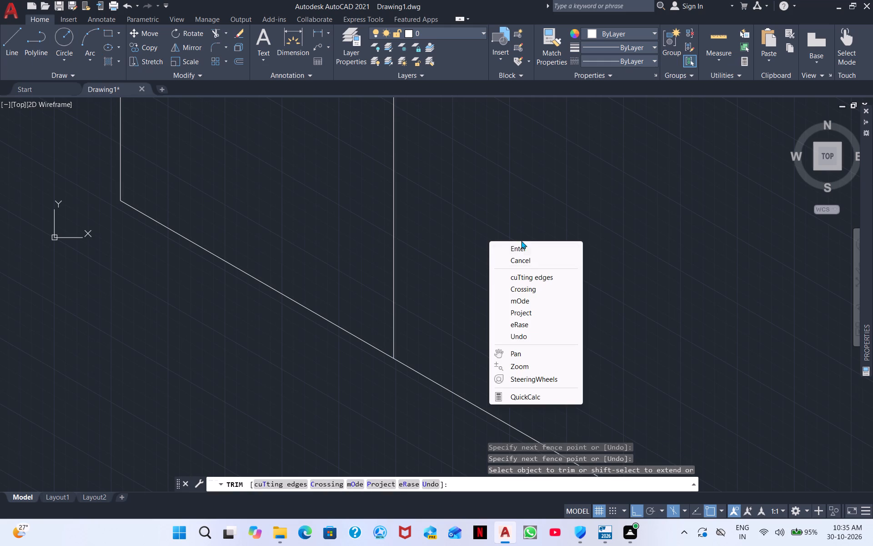
click(491, 182)
drag(479, 275, 463, 435)
scroll(499, 320, down, 3)
middle_drag(572, 258, 448, 379)
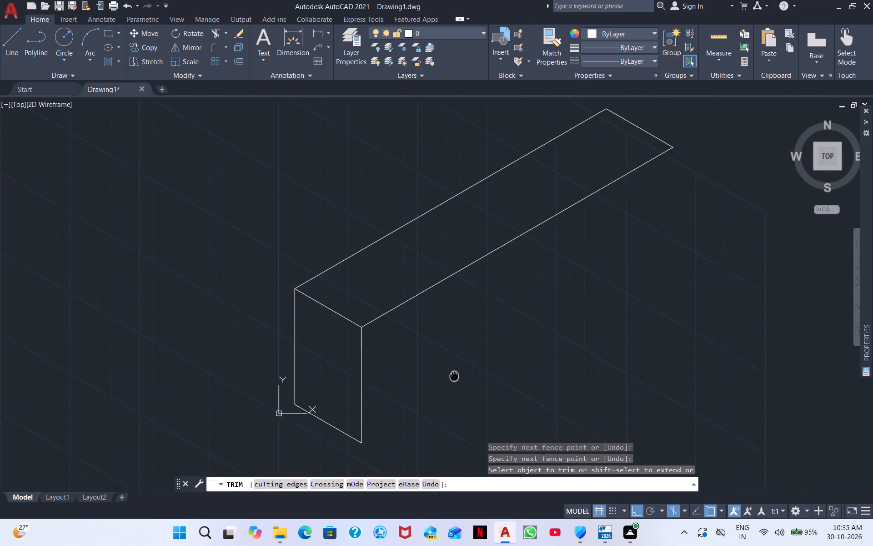
middle_drag(448, 379, 260, 452)
right_click(389, 390)
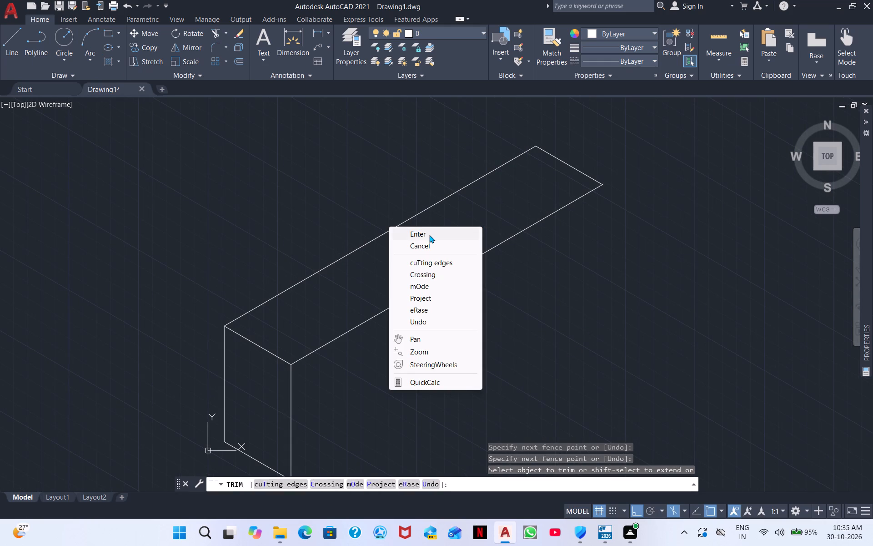
click(429, 235)
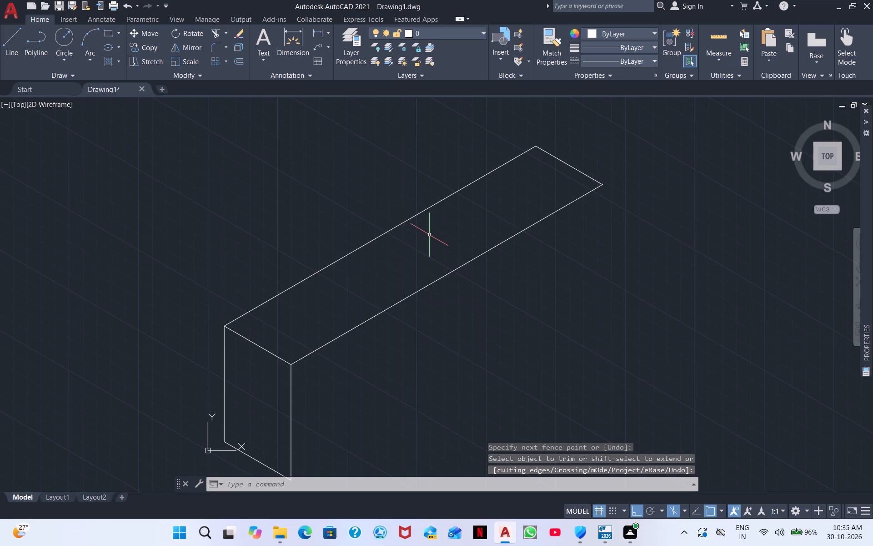
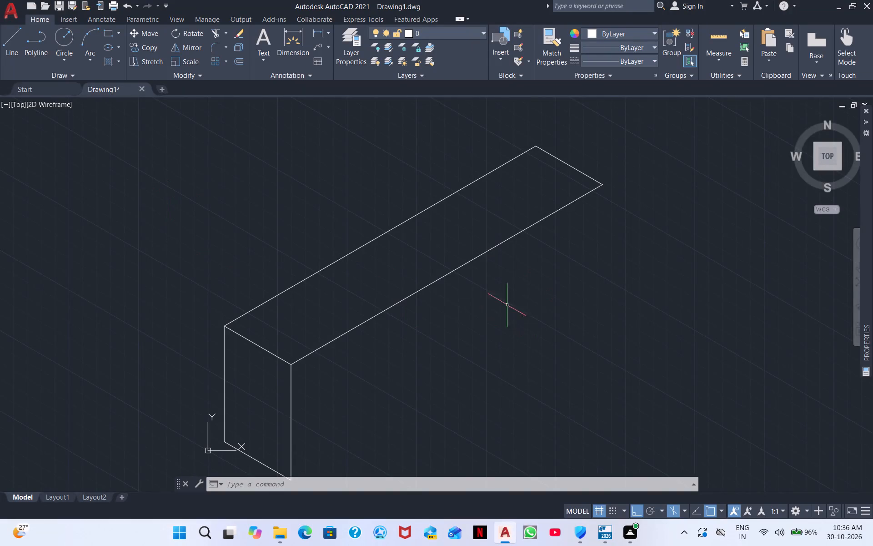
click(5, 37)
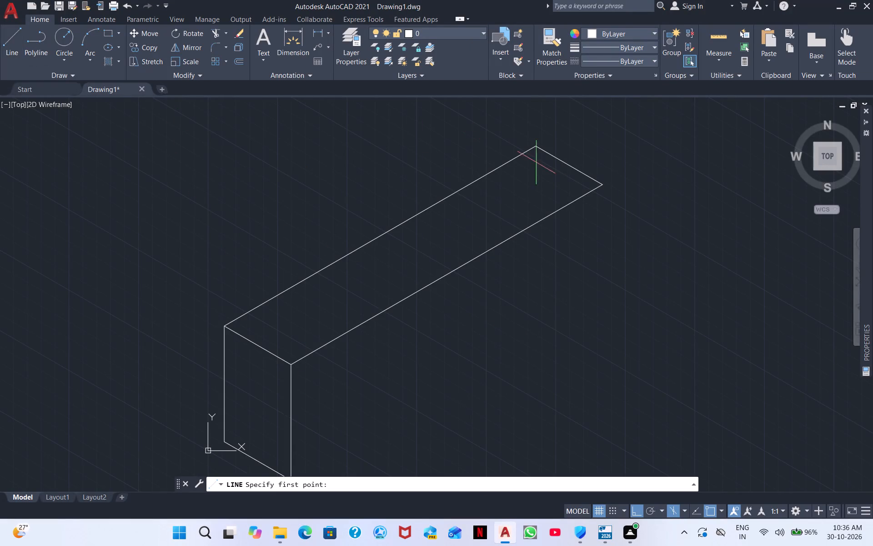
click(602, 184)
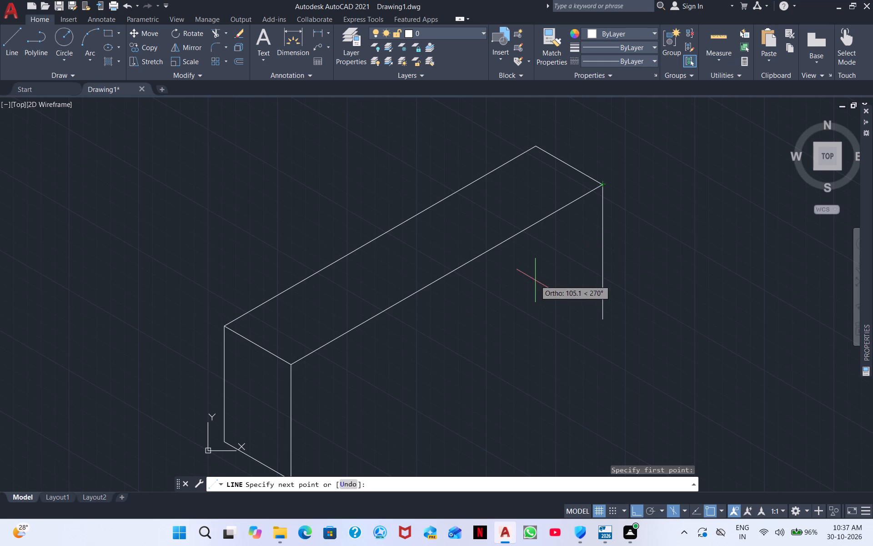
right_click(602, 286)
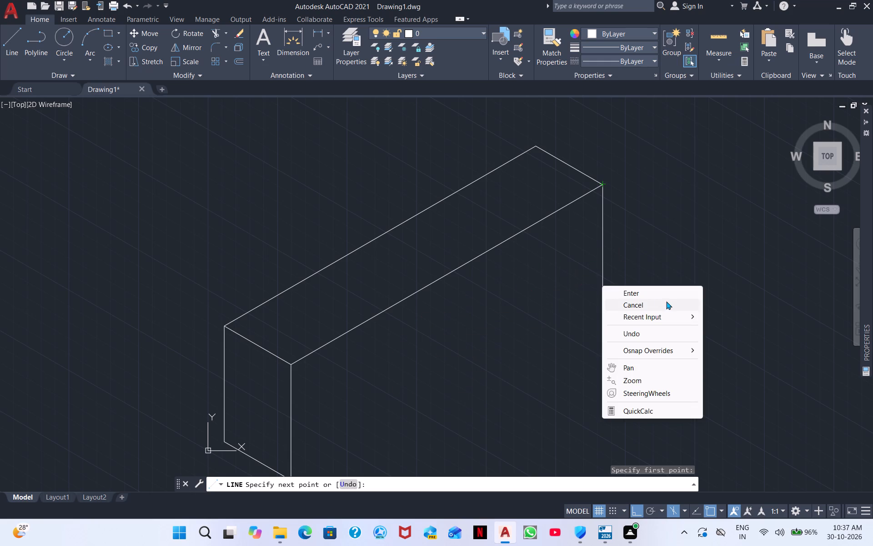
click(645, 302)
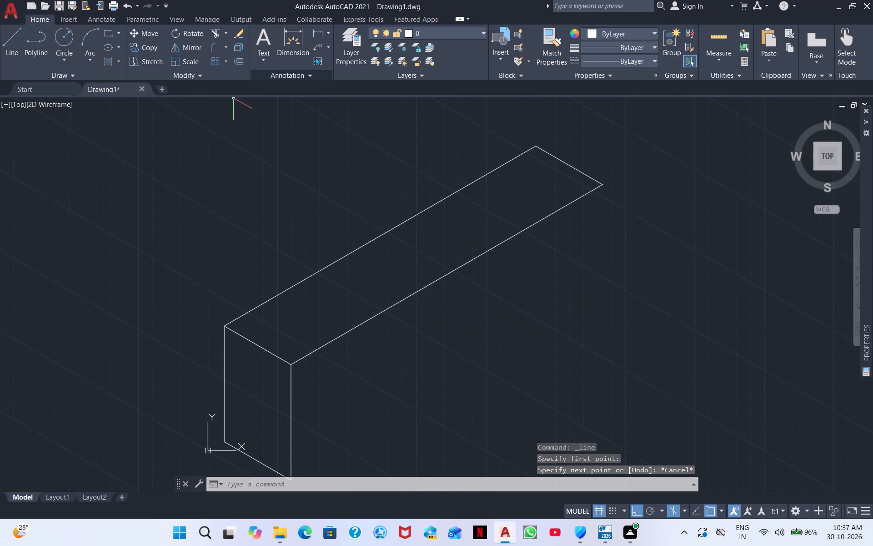
Measure the end face's second vertical edge with a linear dimension, from its lower end to its upper end, without placing the dimension.
click(317, 36)
middle_drag(322, 413, 376, 278)
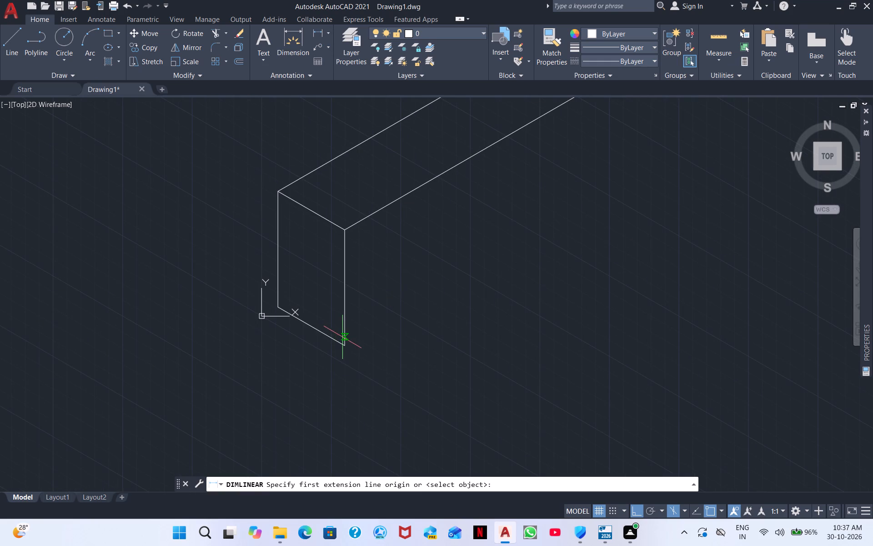
click(346, 343)
click(348, 229)
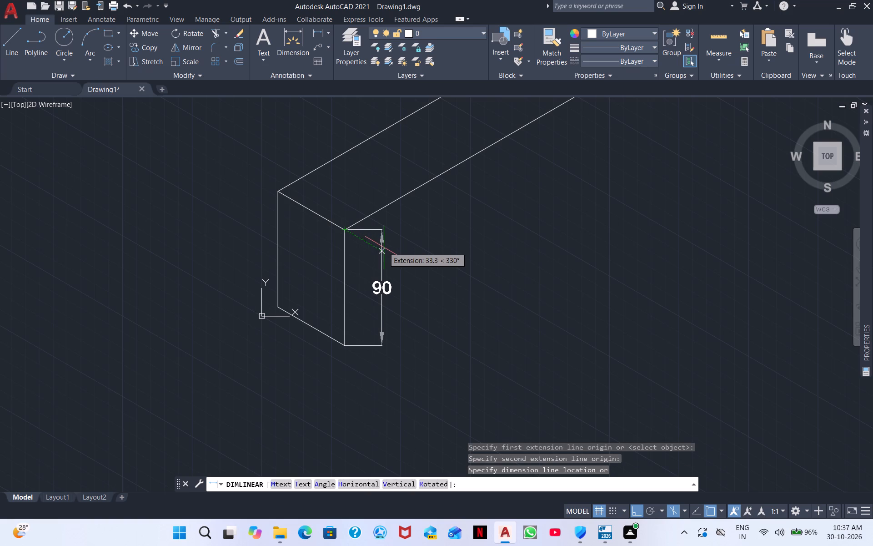
right_click(301, 272)
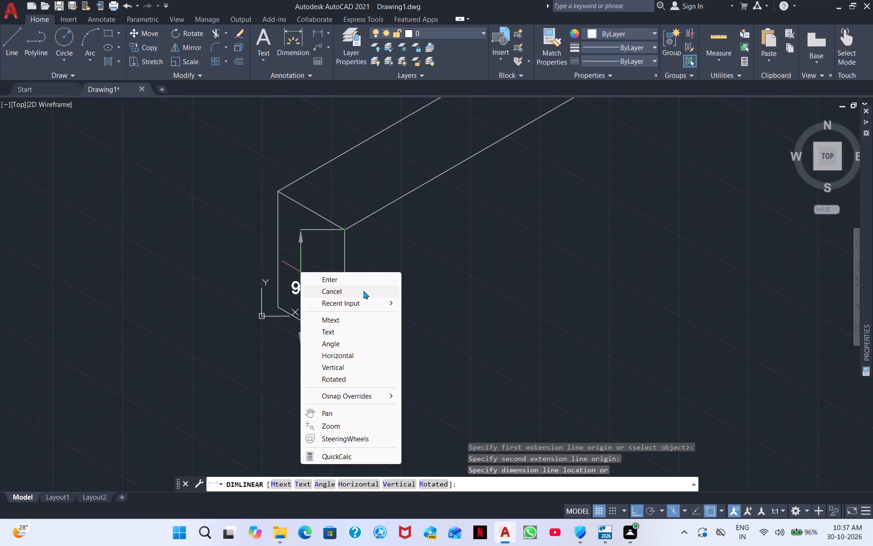
click(359, 282)
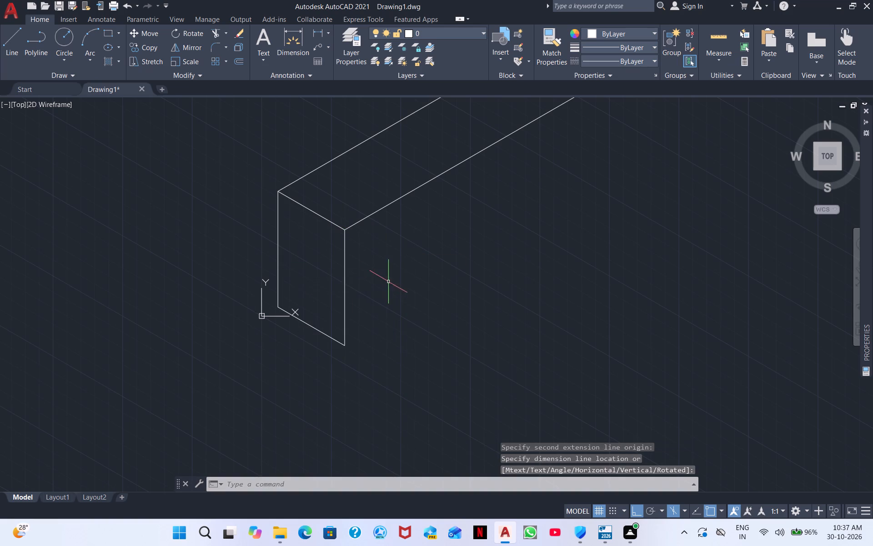
Check the end face's sloping top edge with a linear dimension between its two corners, without placing the dimension.
right_click(388, 282)
click(422, 287)
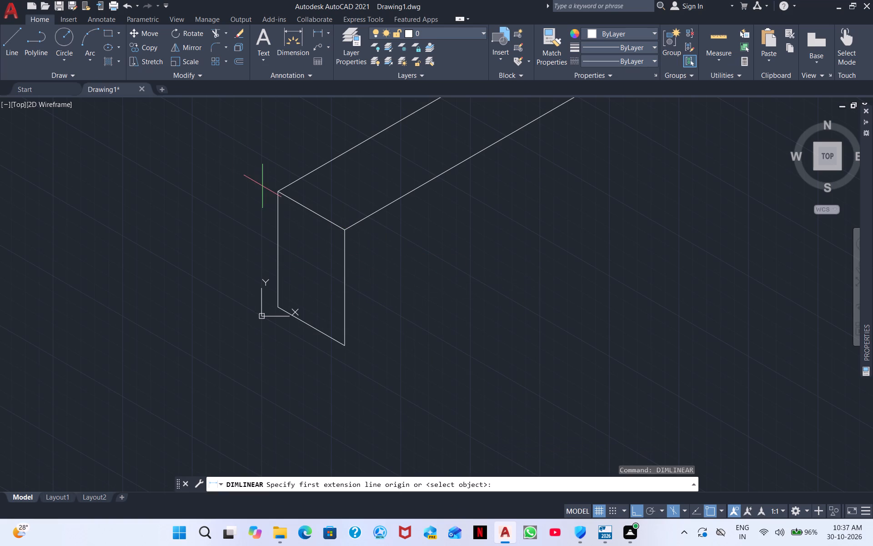
click(280, 192)
click(343, 228)
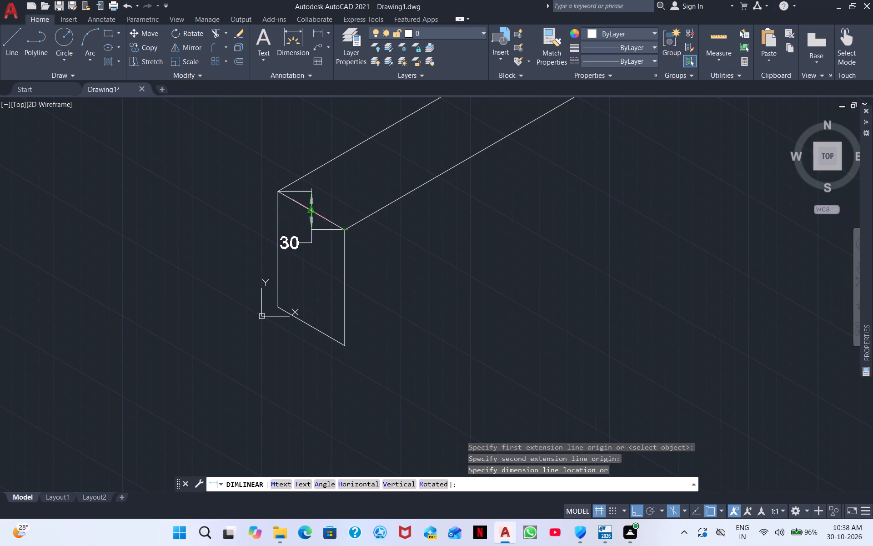
right_click(442, 307)
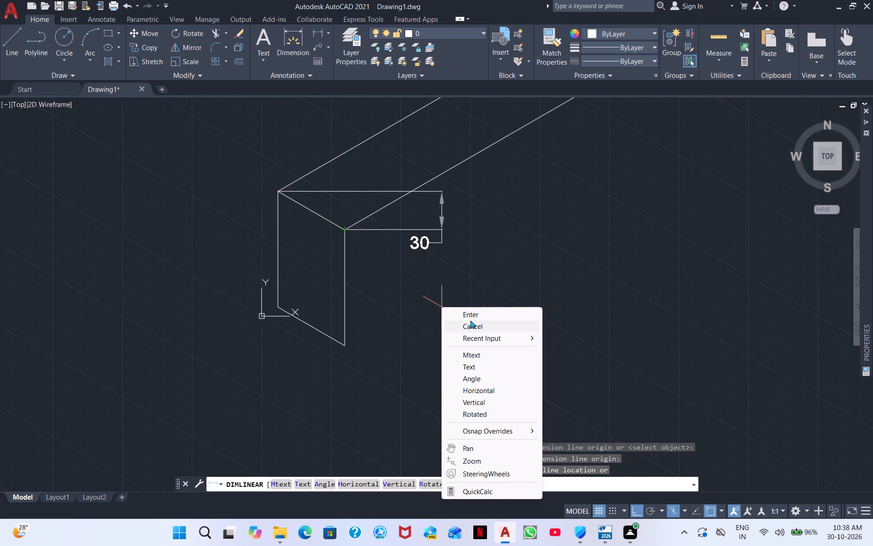
click(470, 320)
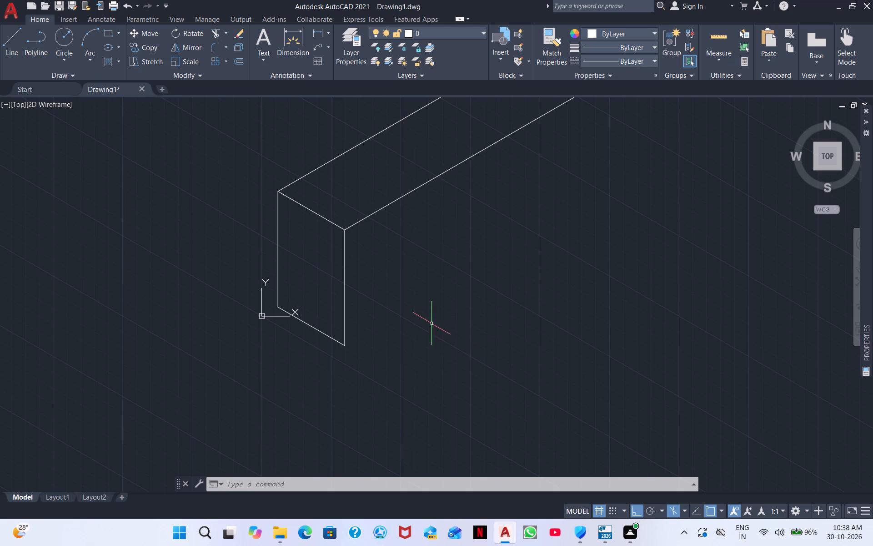
Draw a vertical line downward from the far end of the top face's front long edge, reaching well below the face.
scroll(439, 331, down, 2)
middle_drag(467, 325, 426, 357)
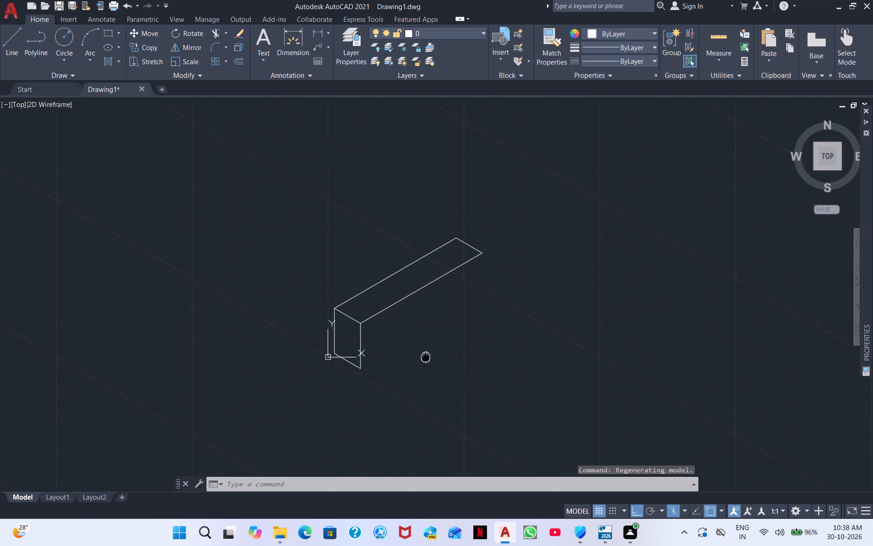
middle_drag(426, 357, 397, 366)
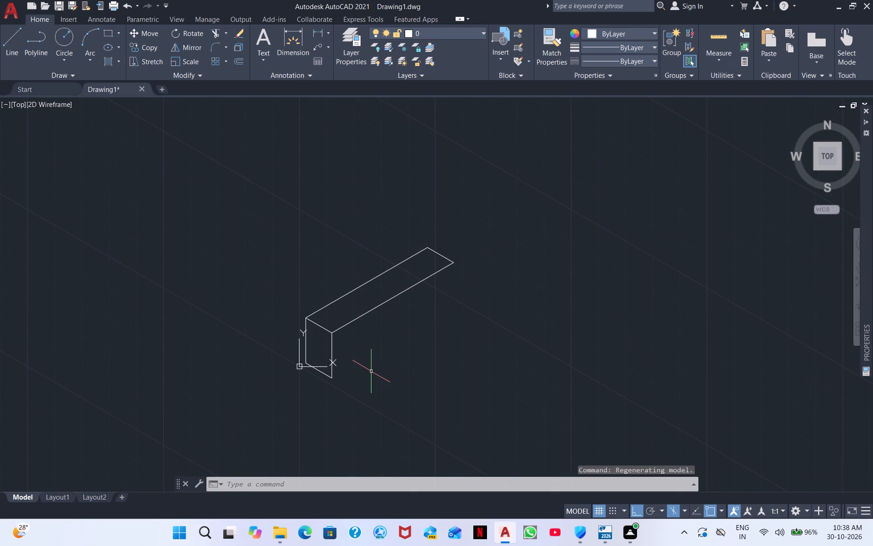
middle_drag(444, 355, 397, 353)
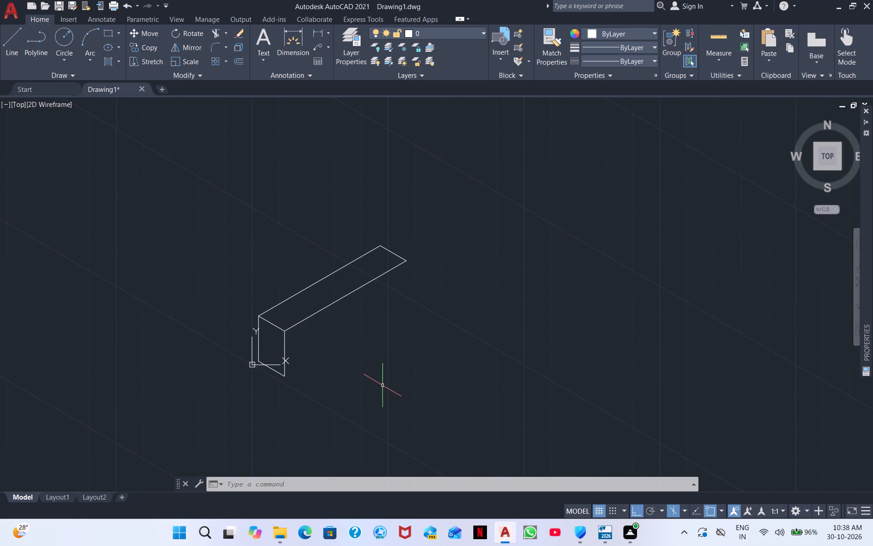
scroll(354, 357, up, 1)
scroll(440, 299, down, 1)
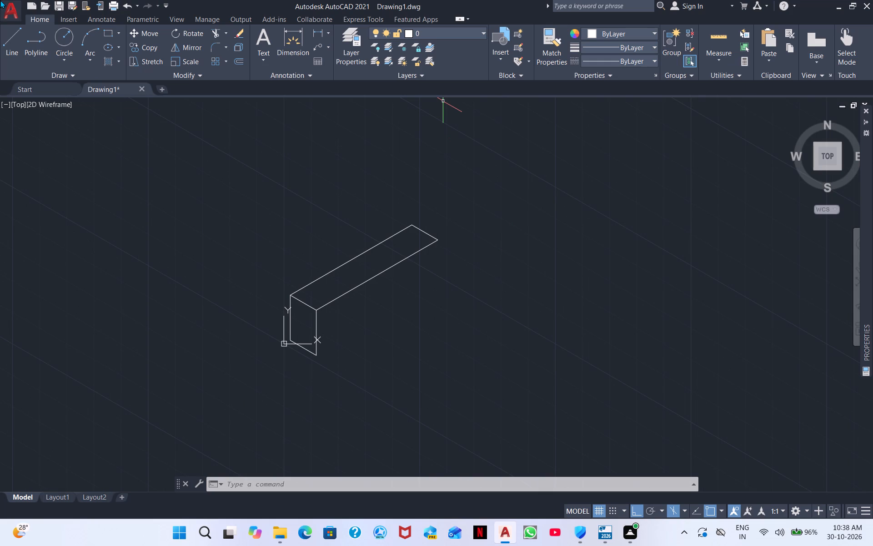
click(9, 40)
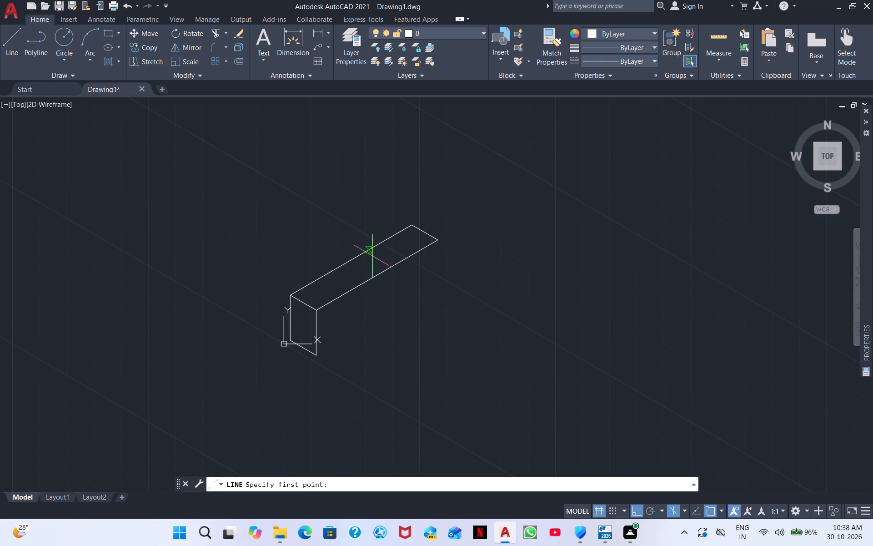
click(438, 236)
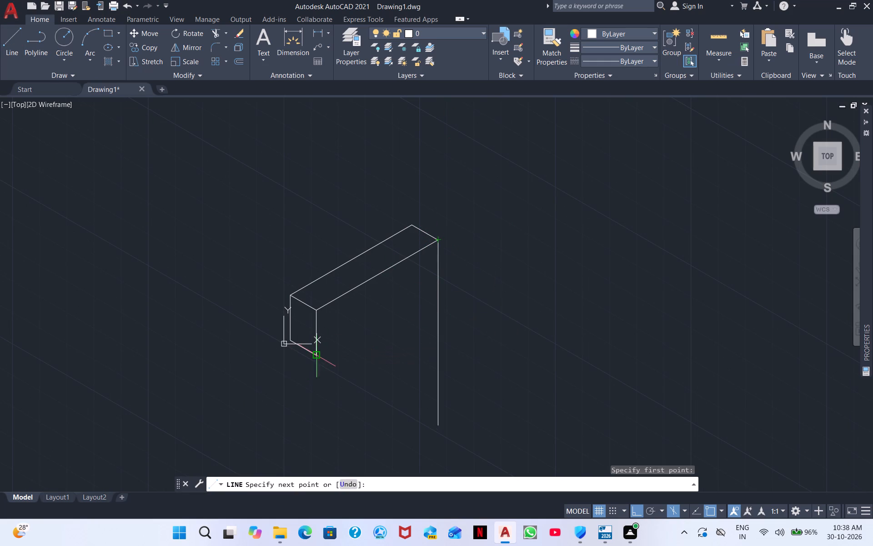
click(436, 321)
right_click(477, 323)
click(523, 332)
Draw a line in the top isoplane at 30° from the end face's lowest corner, crossing and passing beyond the far vertical line.
right_click(487, 307)
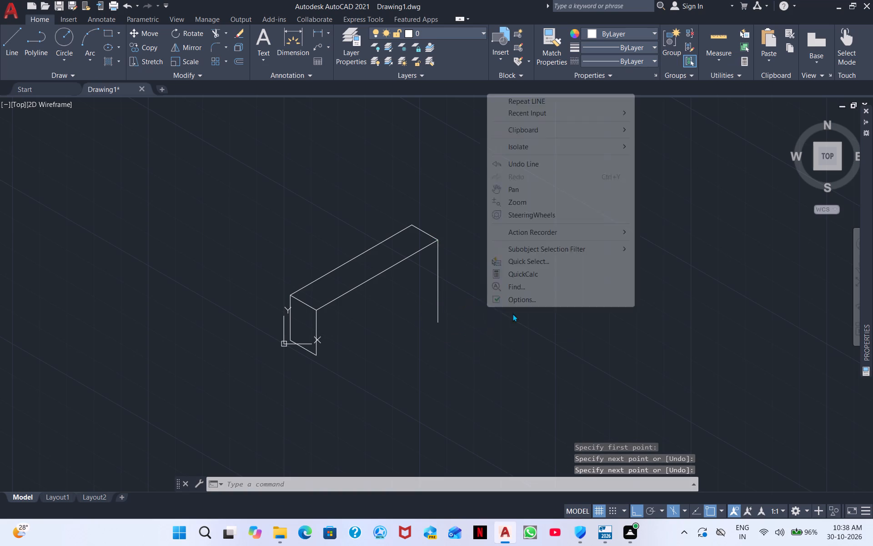
click(534, 98)
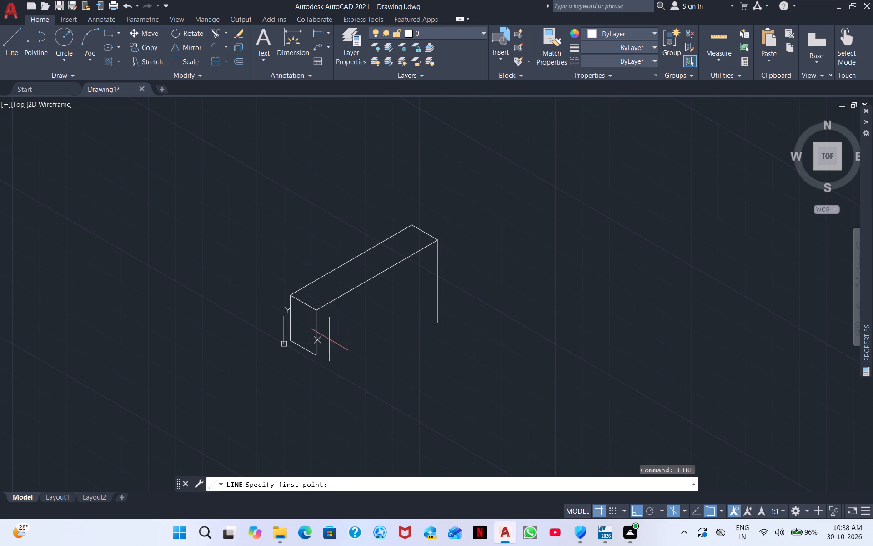
drag(318, 359, 377, 331)
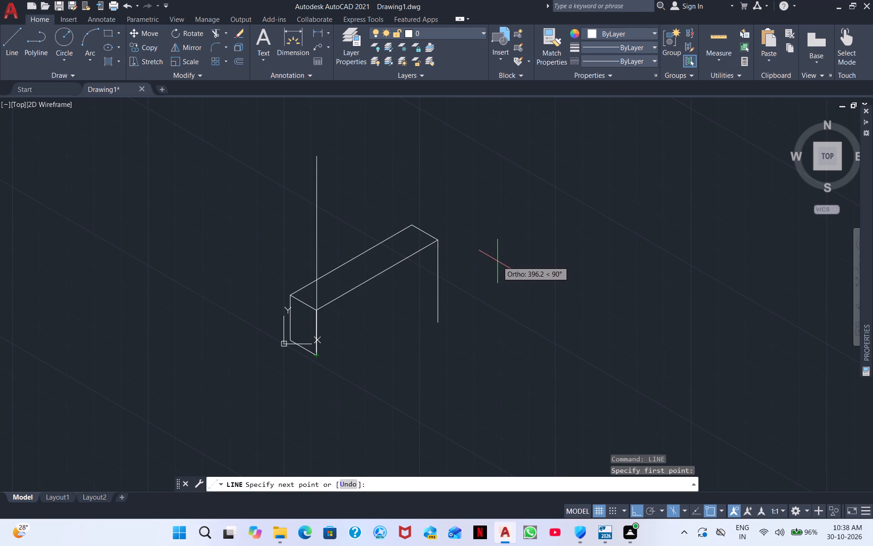
key(F5)
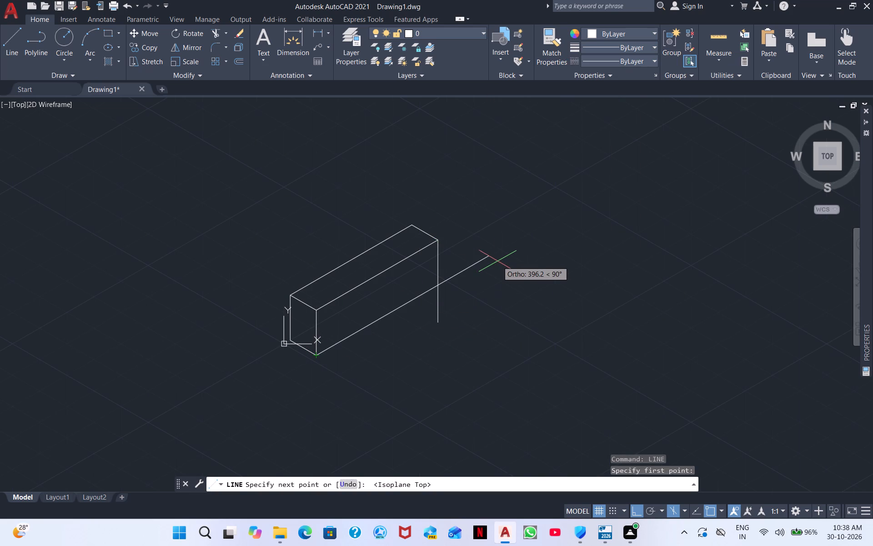
click(548, 239)
right_click(548, 239)
click(563, 247)
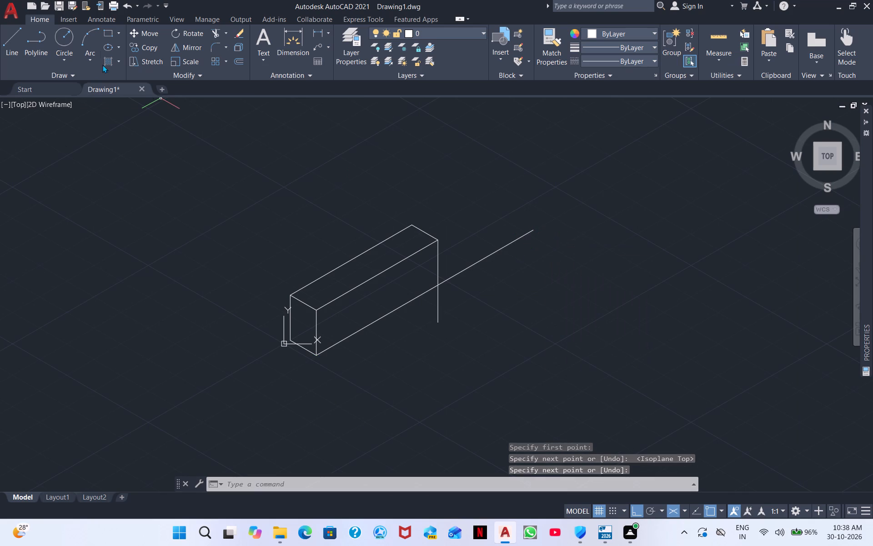
Trim the excess of the bottom line and the far vertical line beyond their intersection to close the long side face.
click(210, 36)
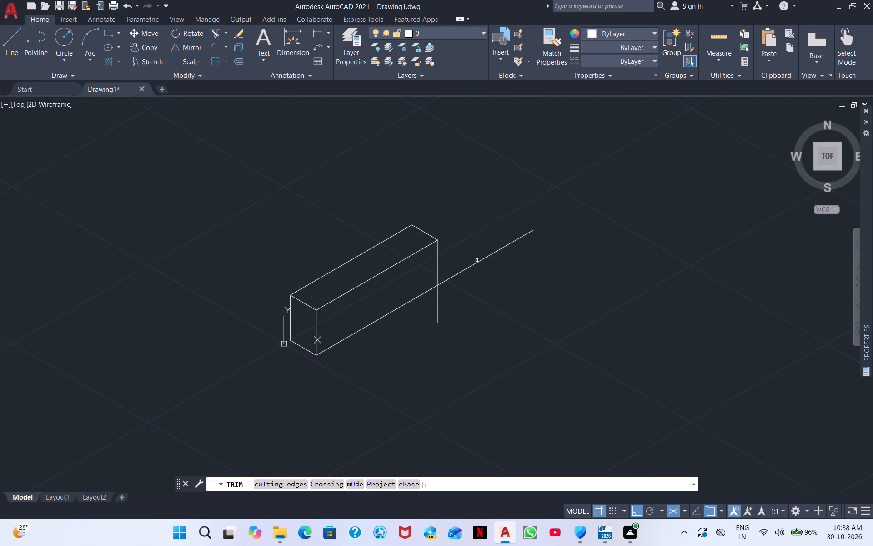
drag(475, 258, 424, 318)
right_click(539, 268)
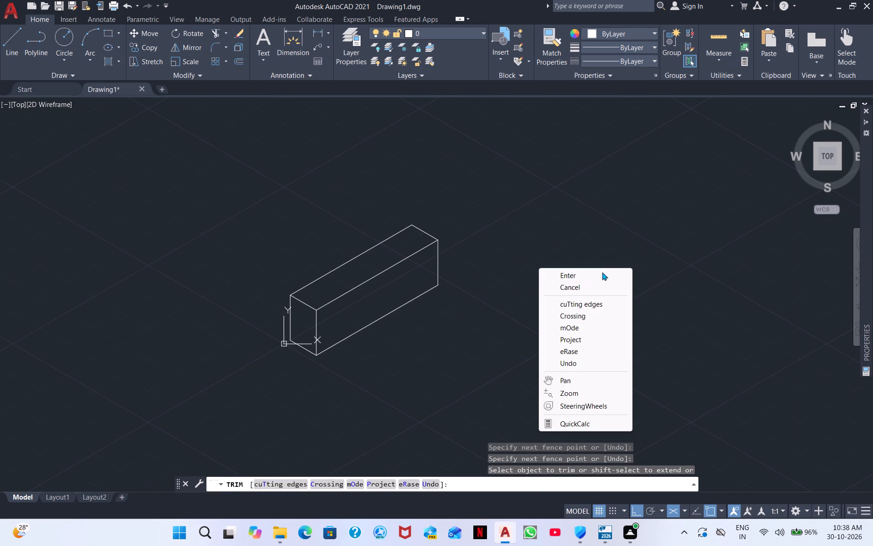
click(587, 275)
Draw a 90 cm vertical line in the right isoplane, upward from the top face's leftmost corner.
middle_drag(453, 246, 439, 327)
scroll(439, 327, down, 1)
scroll(437, 319, up, 4)
middle_drag(445, 345, 479, 193)
middle_drag(436, 295, 494, 202)
scroll(498, 285, down, 1)
middle_drag(371, 302, 419, 235)
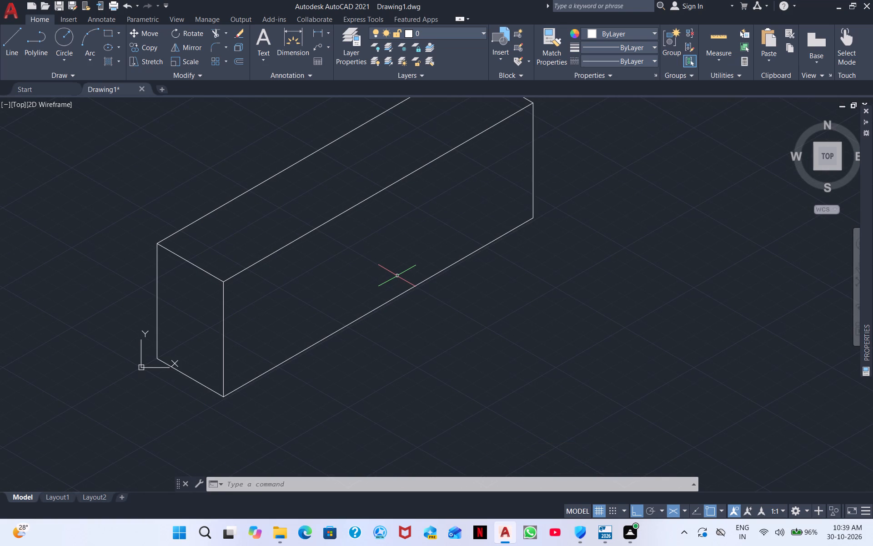
middle_drag(350, 276, 241, 311)
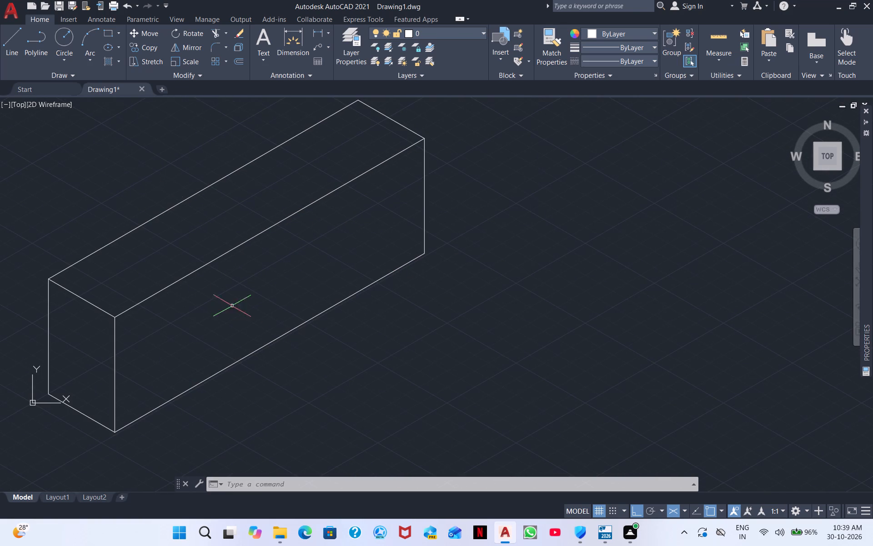
click(21, 50)
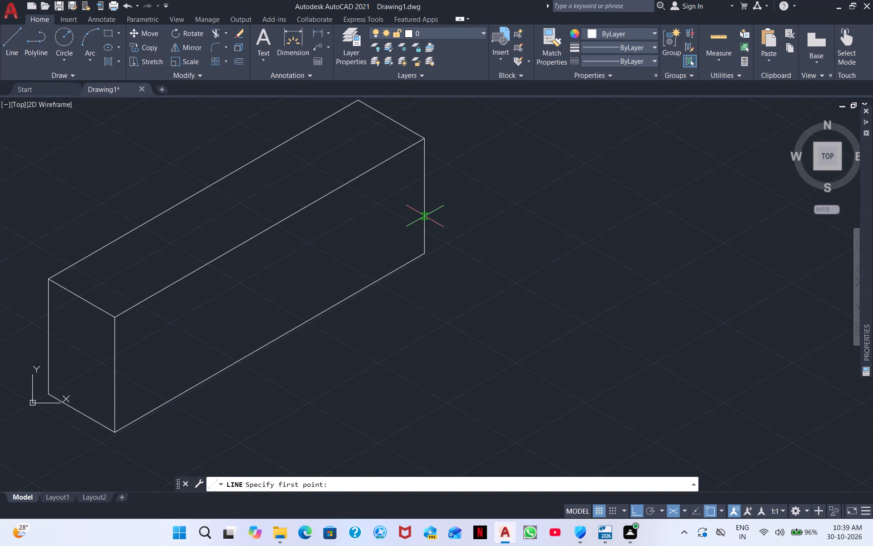
middle_drag(426, 216, 345, 246)
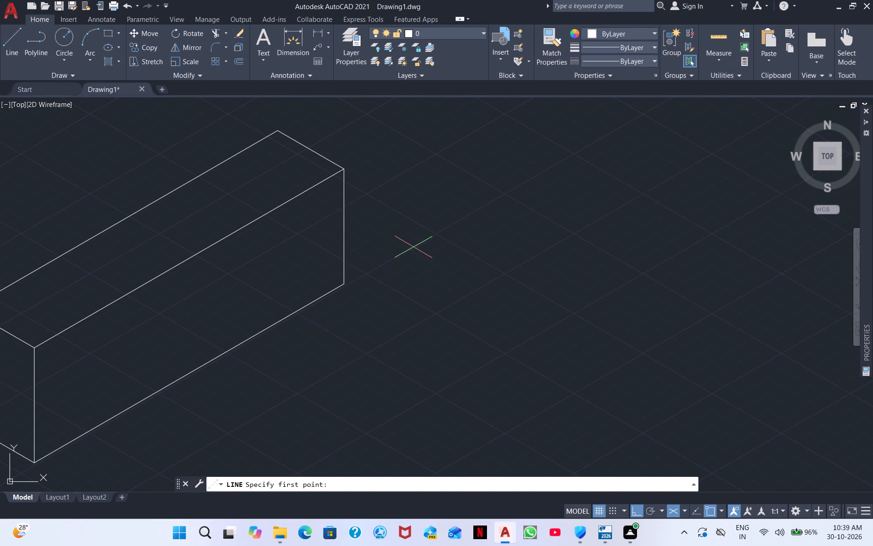
middle_drag(425, 258, 474, 335)
scroll(475, 336, down, 2)
middle_drag(477, 268, 510, 341)
scroll(510, 341, down, 2)
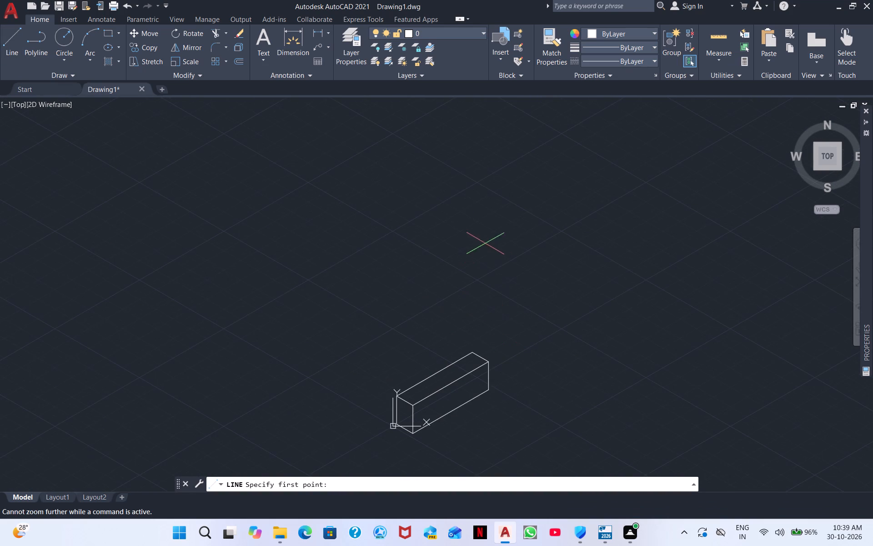
middle_drag(485, 243, 325, 235)
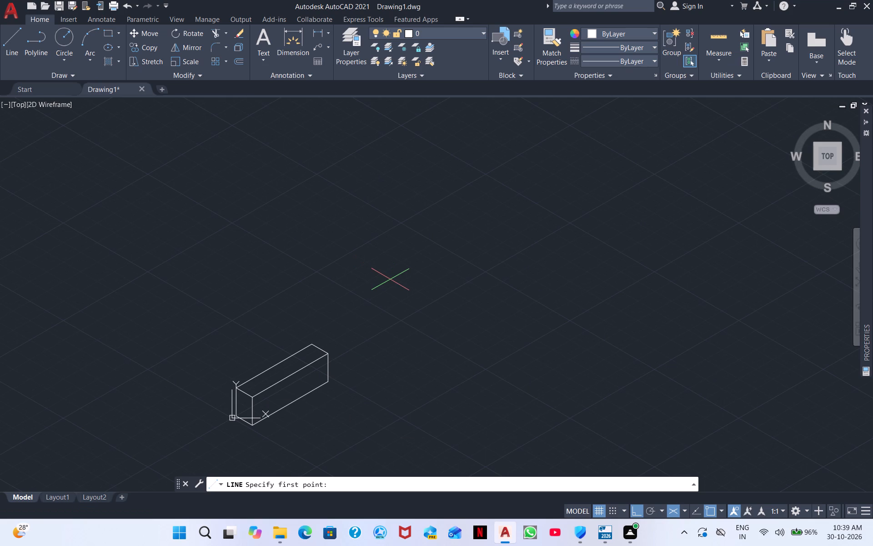
scroll(222, 365, up, 1)
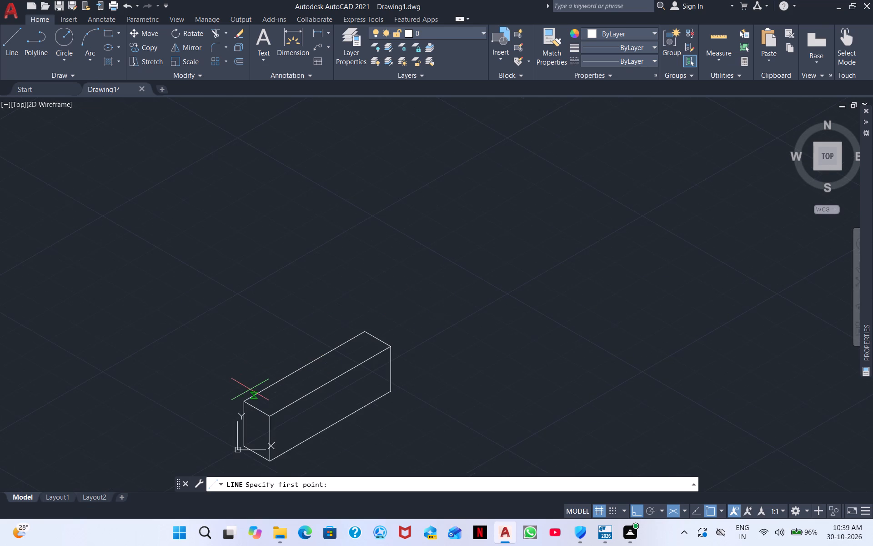
scroll(251, 389, up, 1)
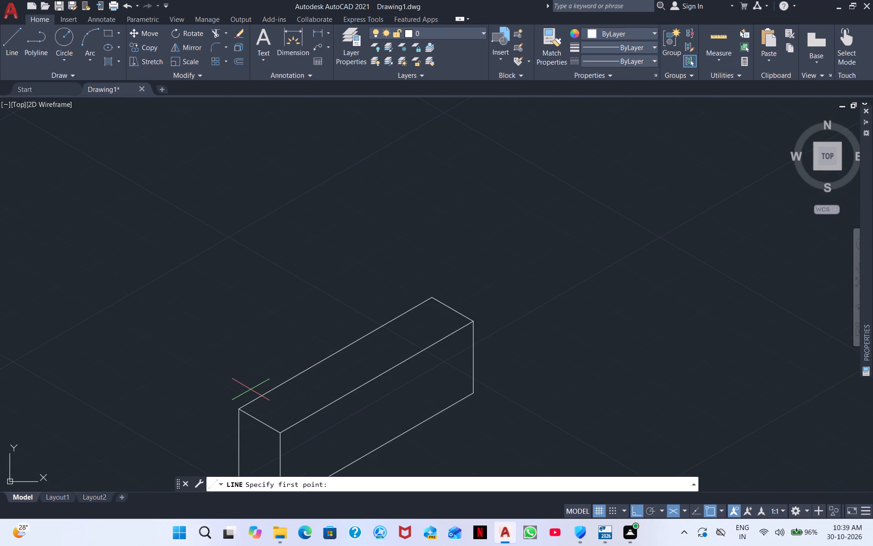
click(238, 410)
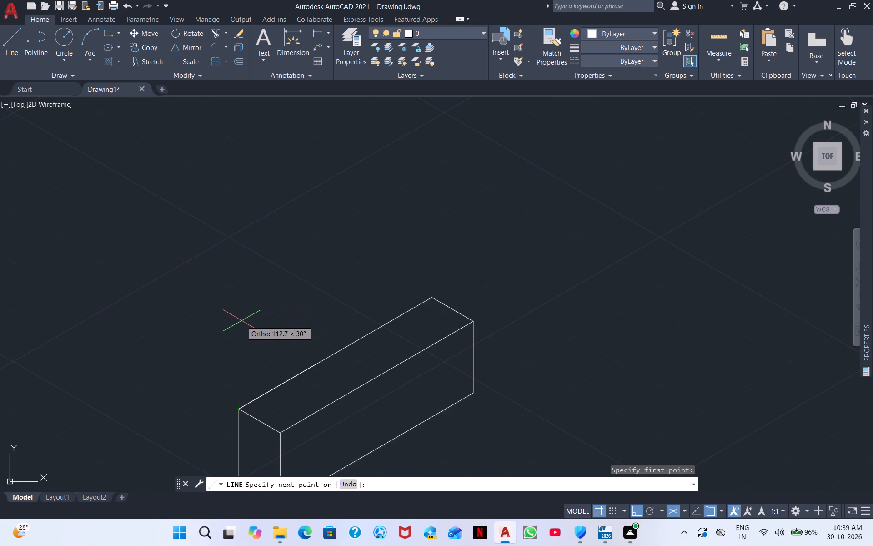
key(F5)
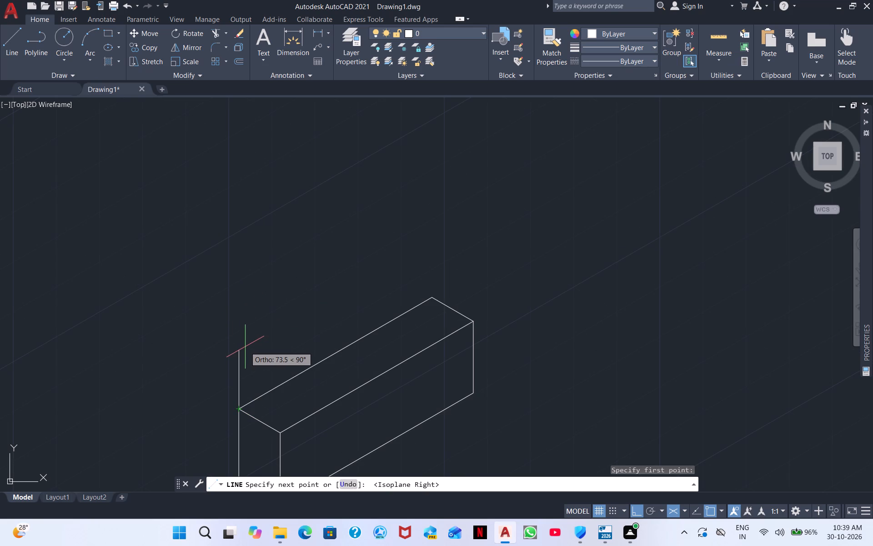
text(90)
key(Return)
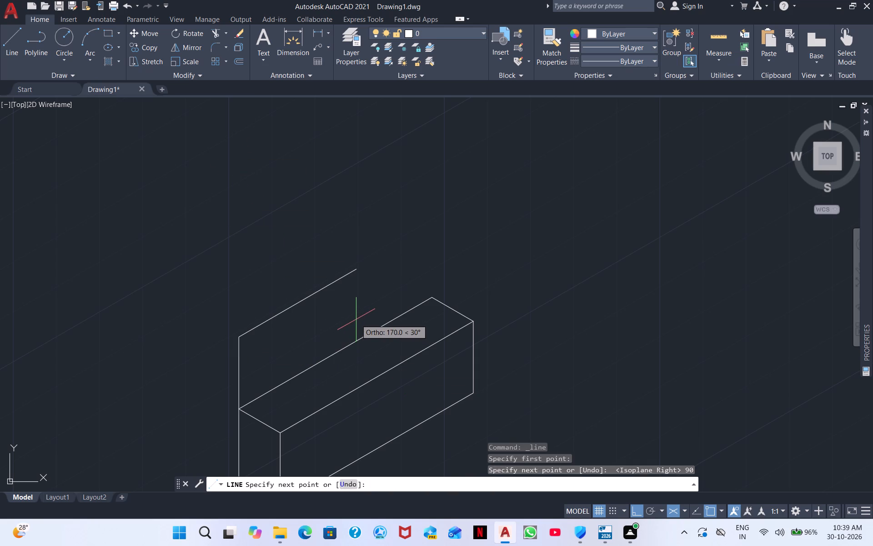
Switch to the left isoplane for the next line segment from the 90 cm line's upper end.
key(F5)
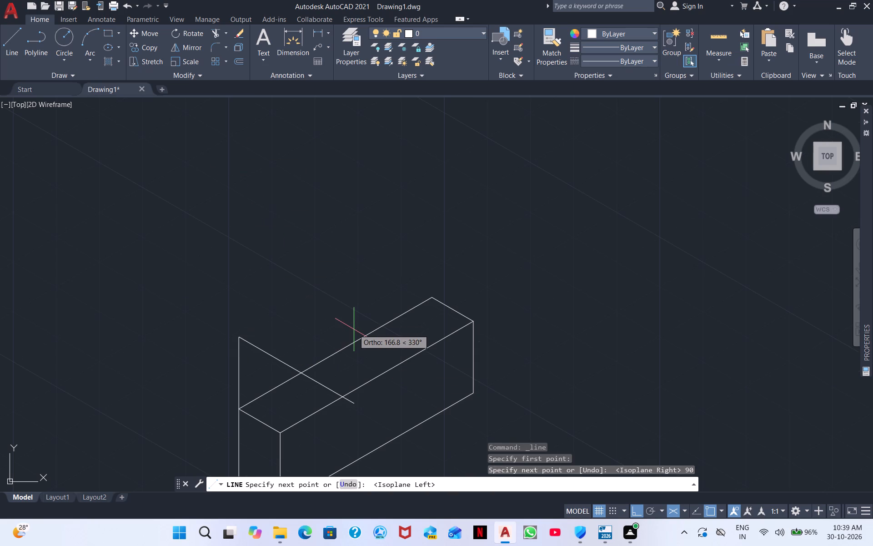
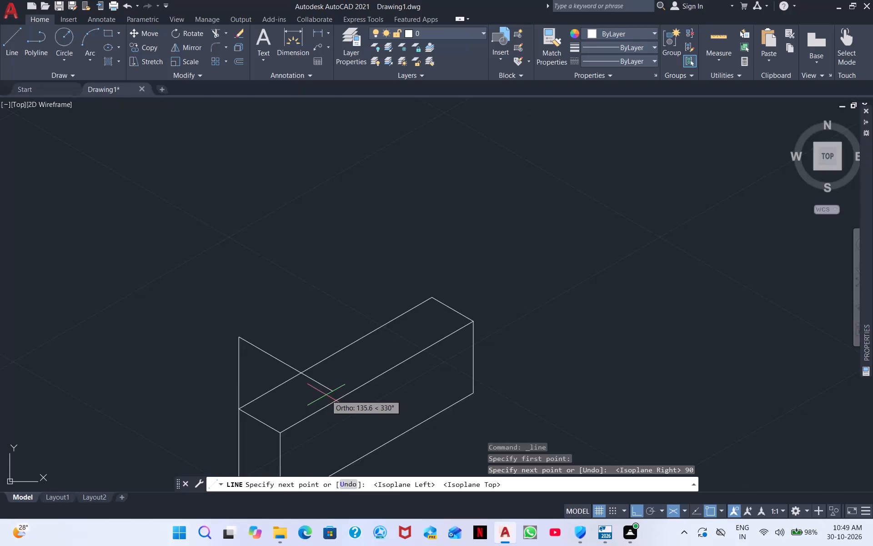
Draw a closed 60 by 280 cm outline in the top isoplane, starting and ending at the 90 cm line's upper end.
text(60)
key(Return)
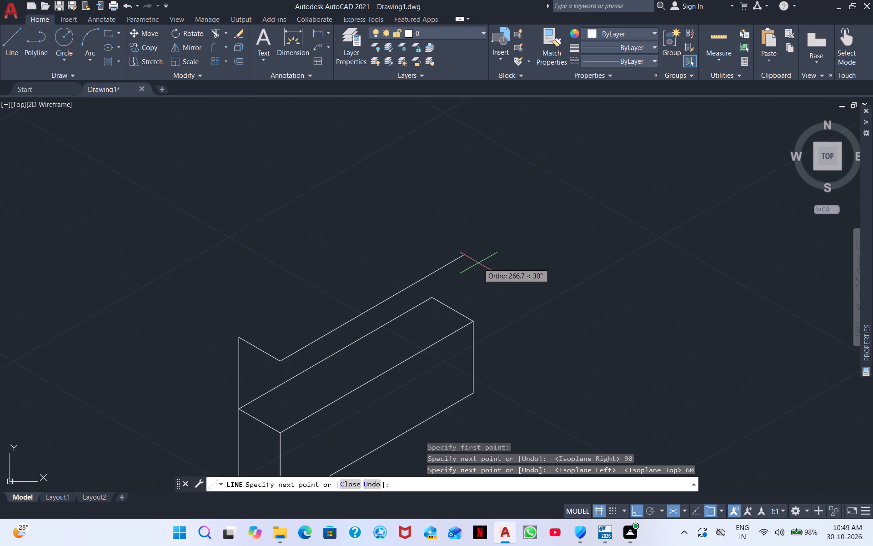
text(280)
key(Return)
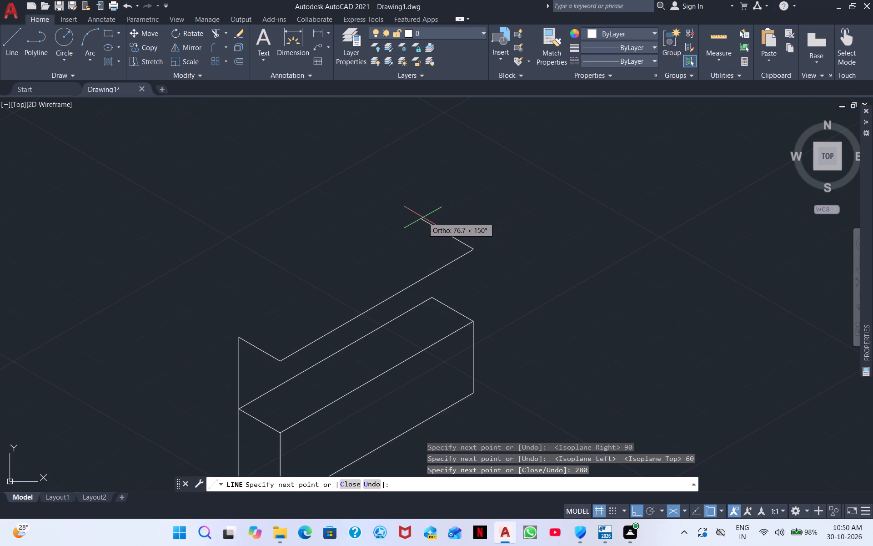
text(60)
key(Return)
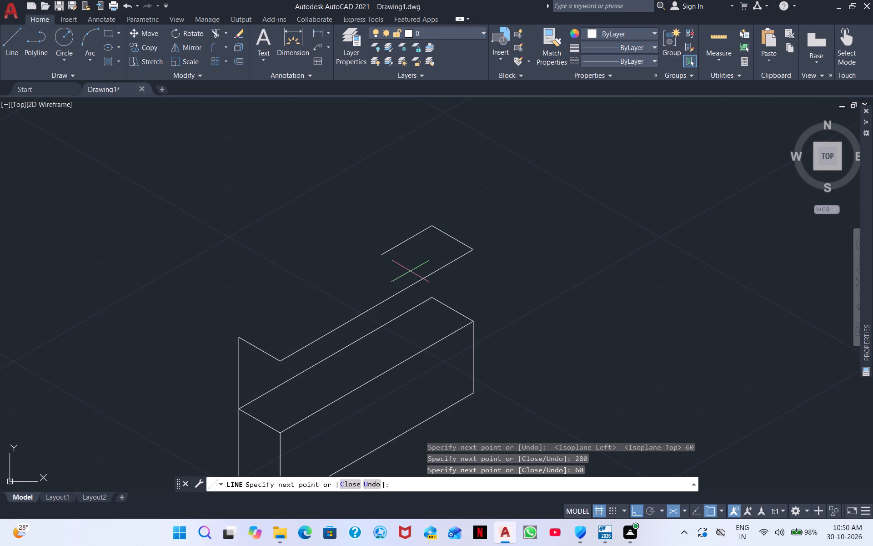
click(241, 338)
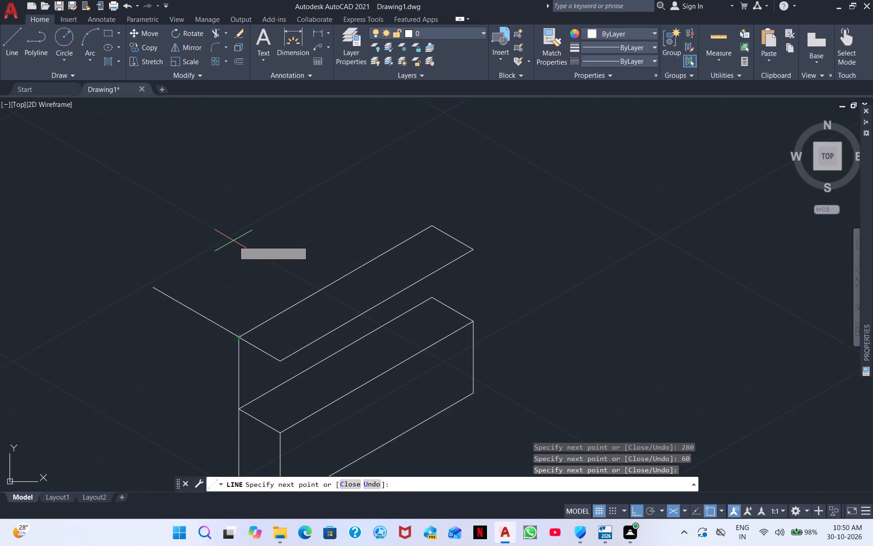
Continue from that corner 75 cm up in the right isoplane, 40 cm at 330° in the left isoplane, and vertically down past the 60 cm edge.
key(F5)
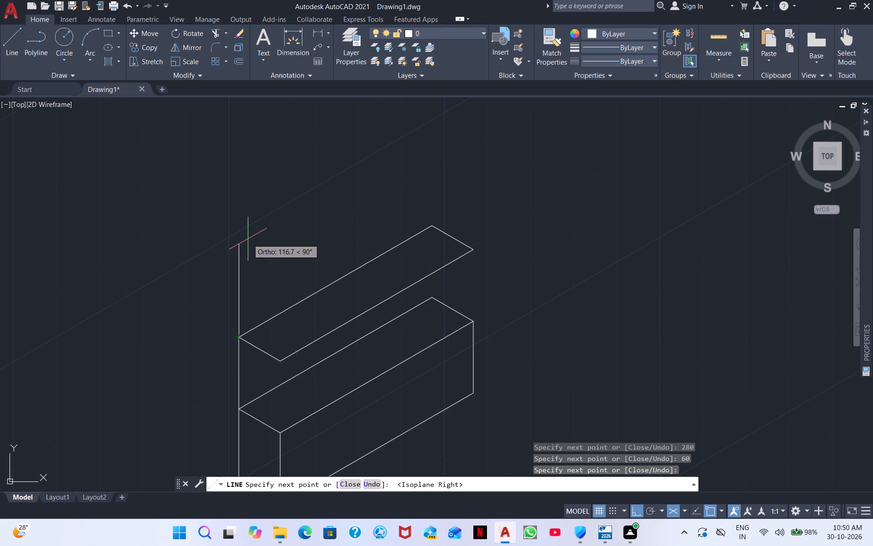
text(75)
key(Return)
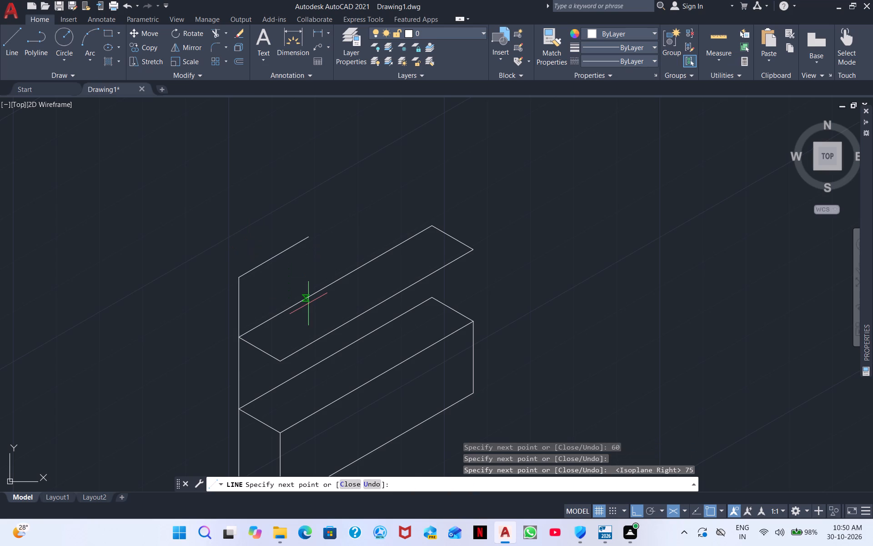
key(F5)
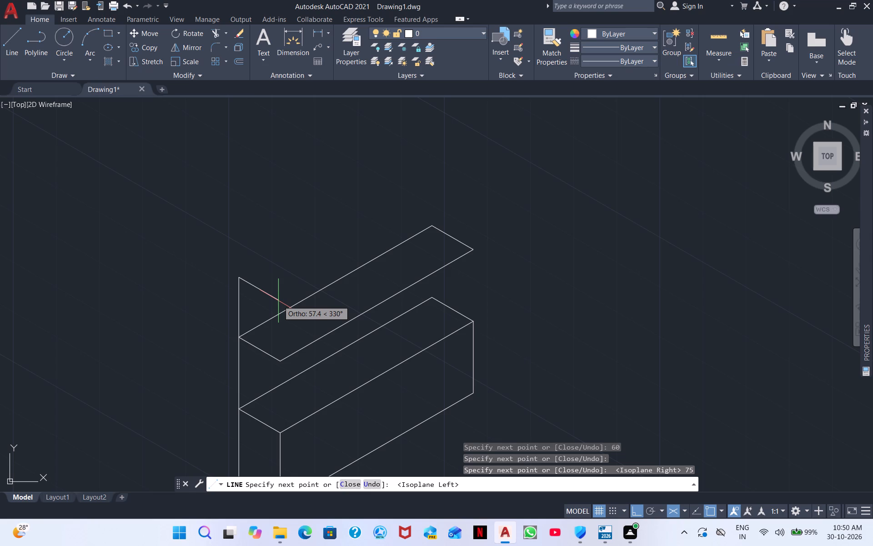
key(3)
key(BackSpace)
text(40)
key(Return)
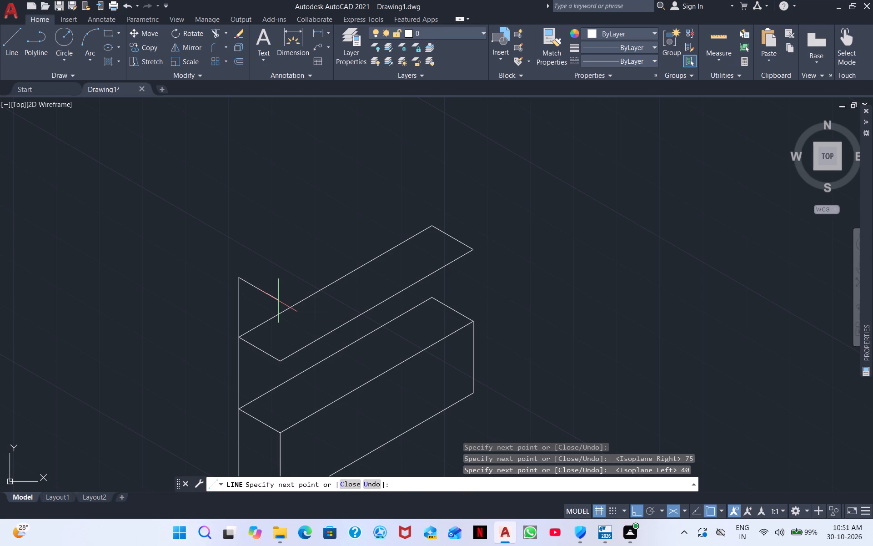
click(257, 363)
key(Escape)
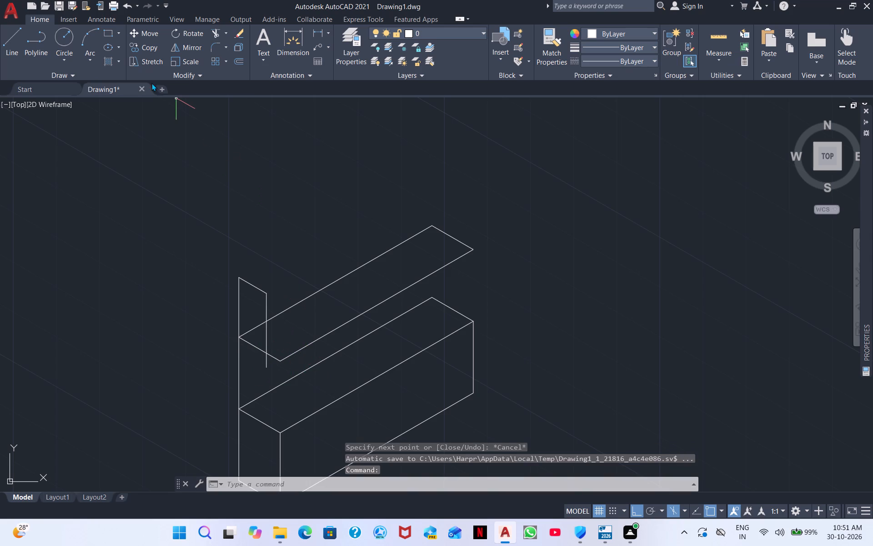
Trim the 60 cm edge and the new vertical line beyond their intersection, and remove the outline's front 280 cm line.
click(215, 29)
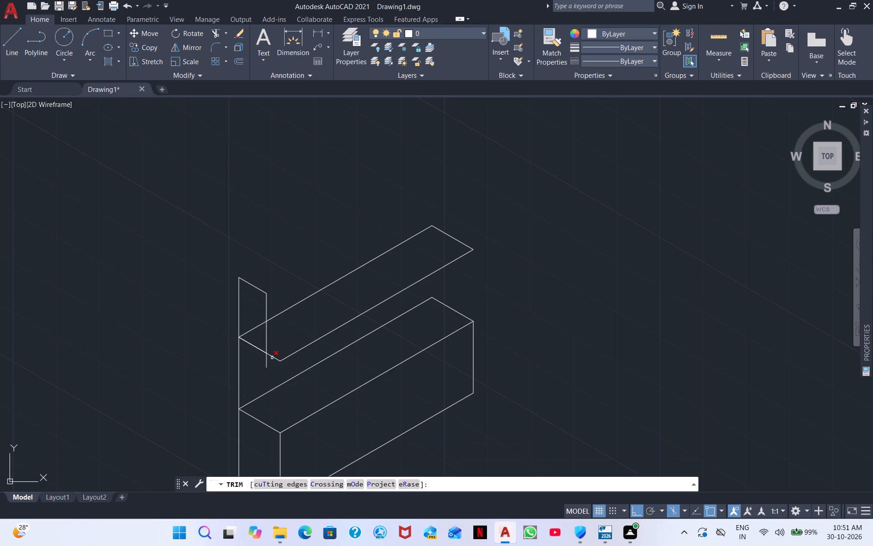
double_click(272, 358)
double_click(266, 359)
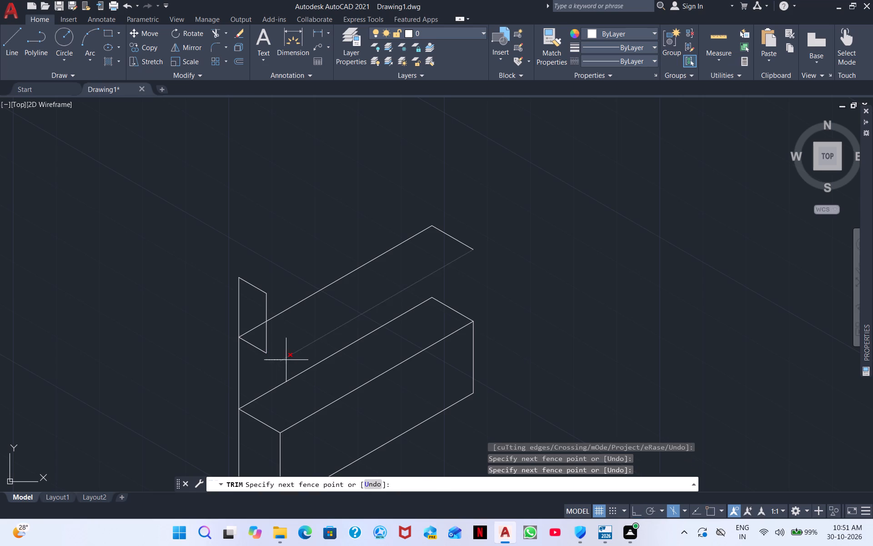
click(286, 360)
Draw a line in the top isoplane at 30° from the small end face's lower front corner, passing beyond the outline's far short edge.
click(10, 32)
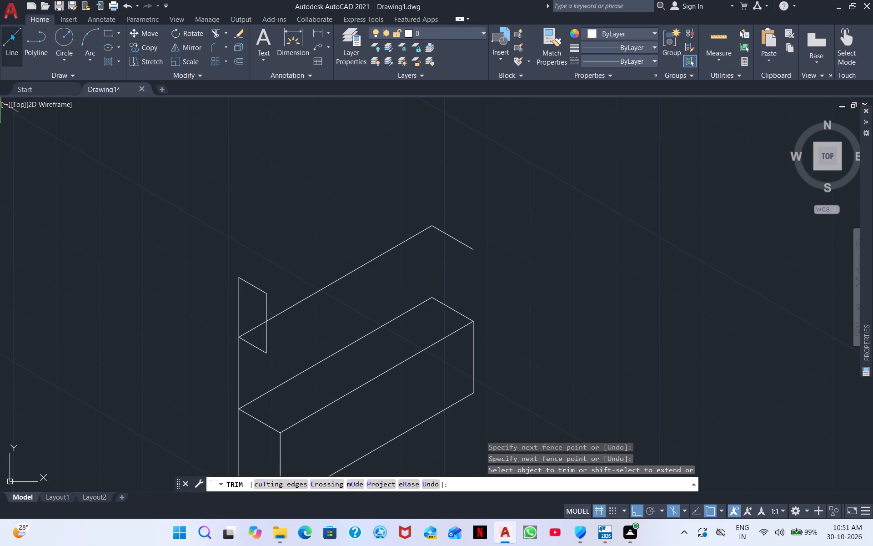
click(266, 351)
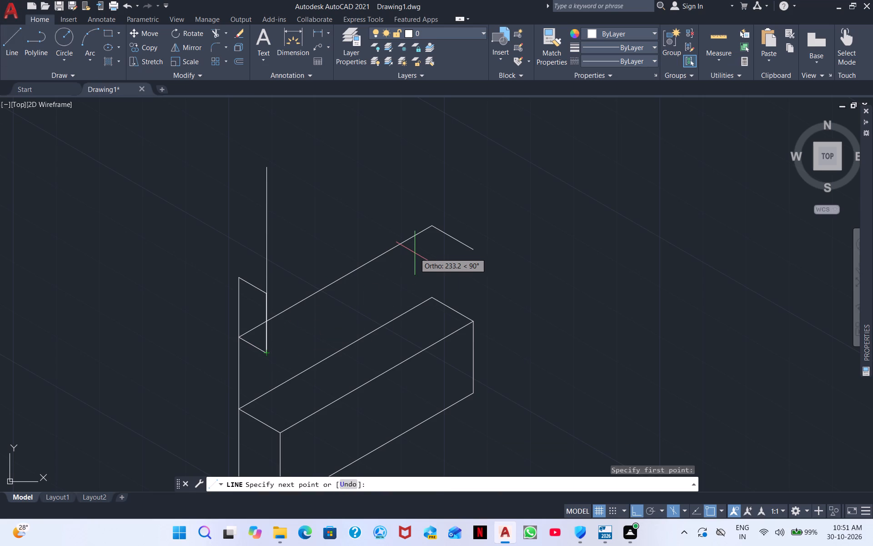
key(F5)
click(503, 222)
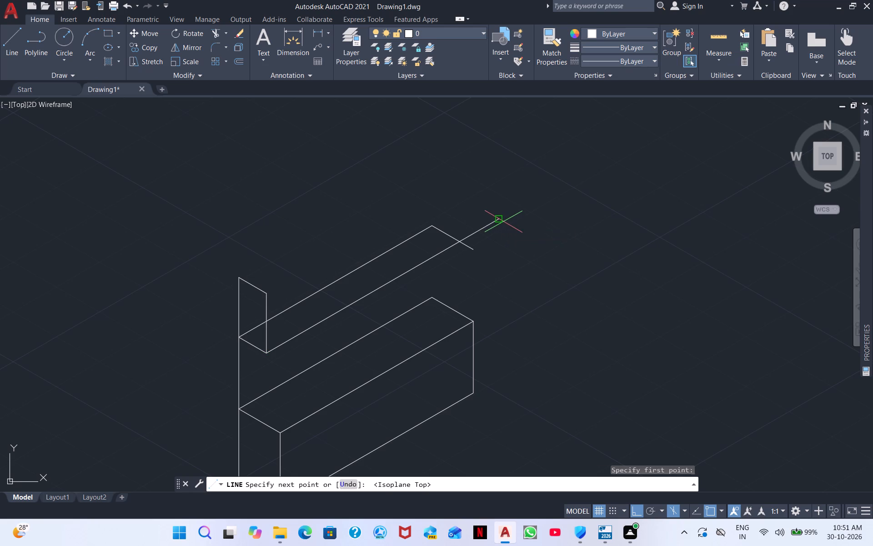
key(Escape)
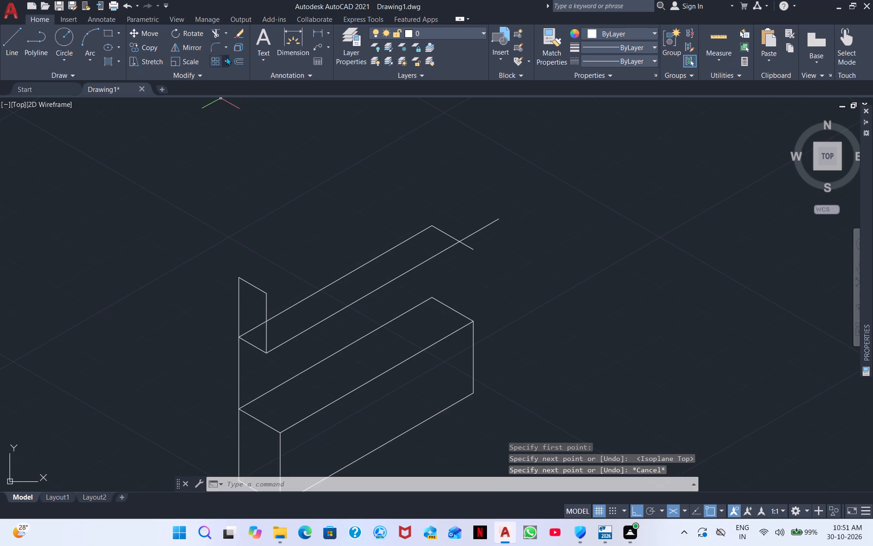
Trim the excess of the new 30° line and the far short edge beyond their intersection.
click(216, 35)
drag(480, 219, 468, 265)
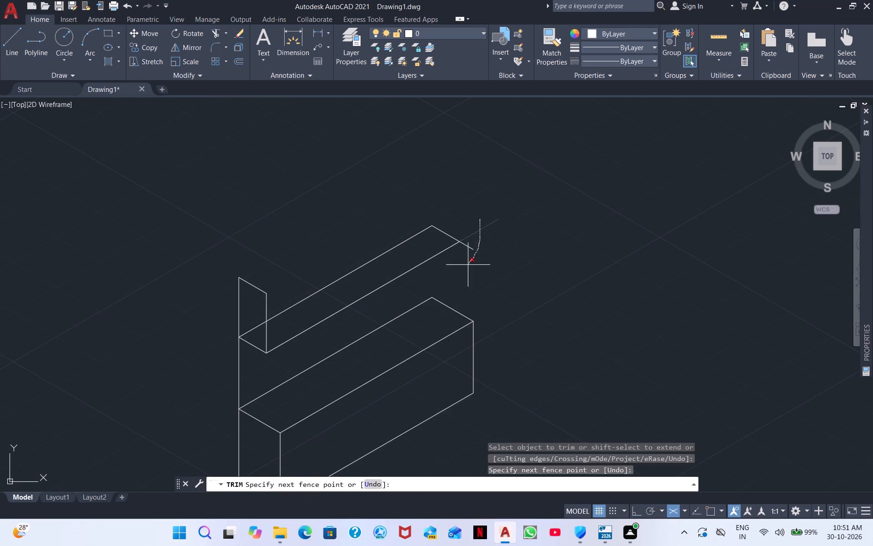
drag(468, 265, 467, 266)
drag(462, 257, 482, 233)
right_click(540, 187)
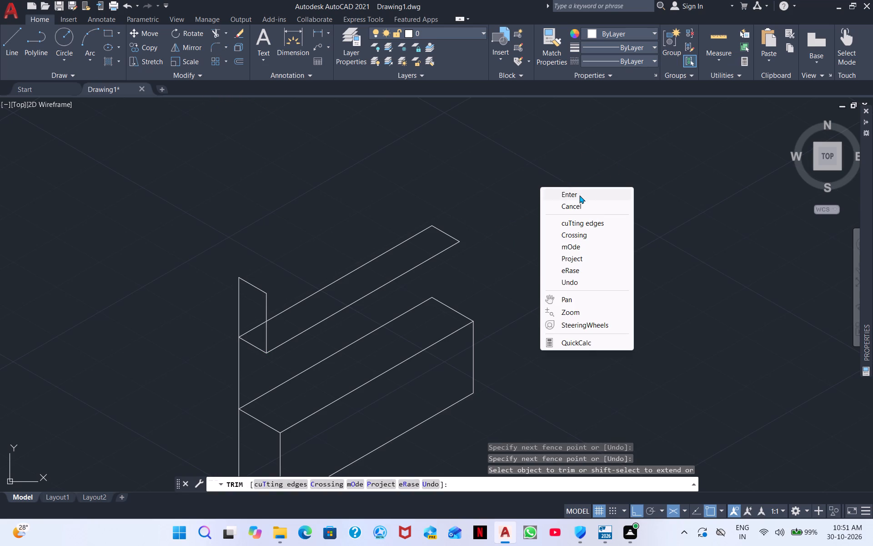
click(579, 195)
Trim the part of the rear 280 cm line that lies inside the small end face.
right_click(306, 197)
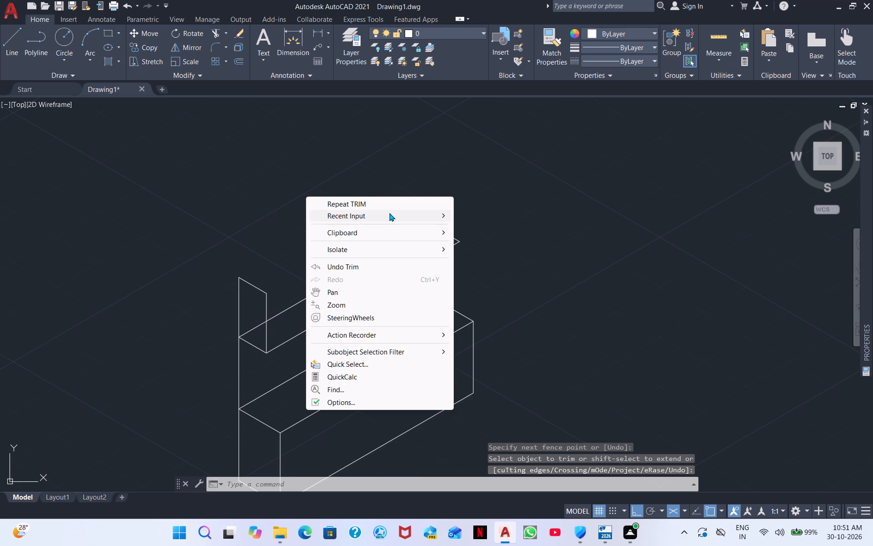
click(384, 201)
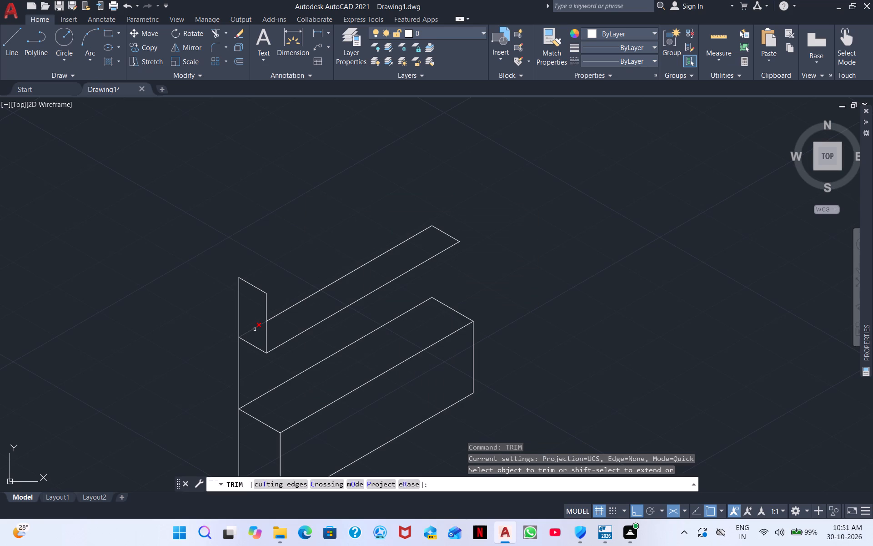
click(255, 329)
right_click(320, 242)
click(355, 250)
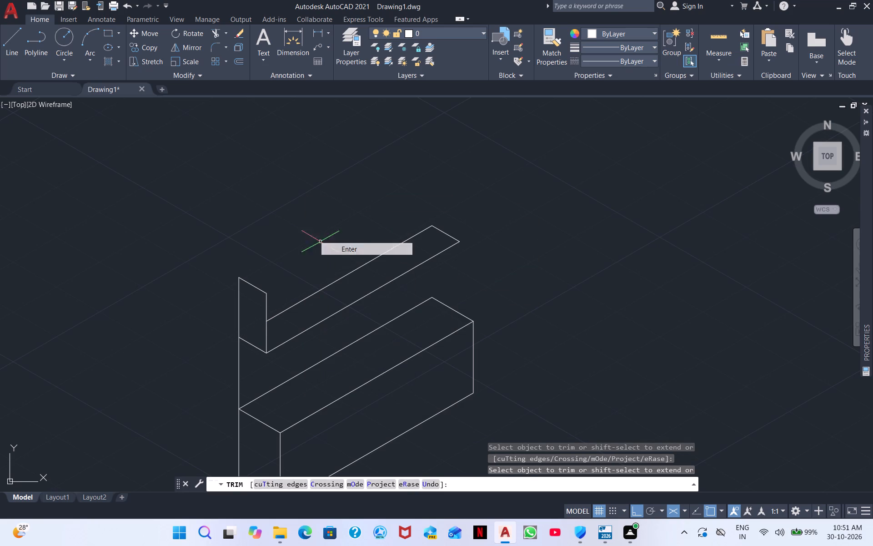
Draw parallel 30° lines from the small end face's two upper corners, the rear one about 268 cm long.
click(11, 53)
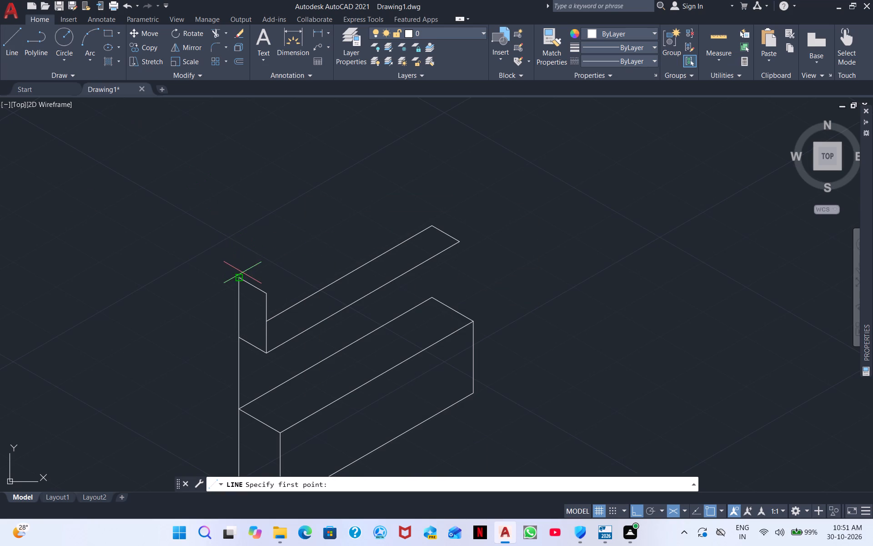
click(242, 273)
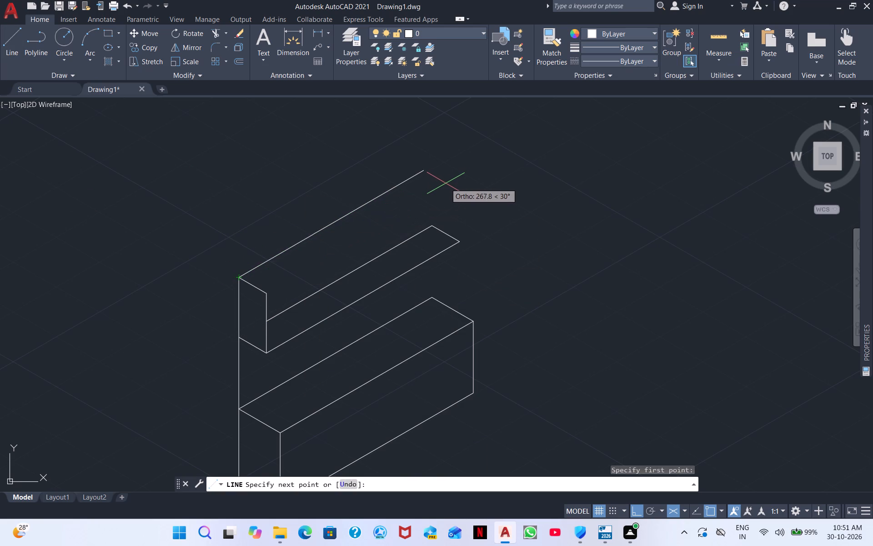
click(446, 183)
key(Escape)
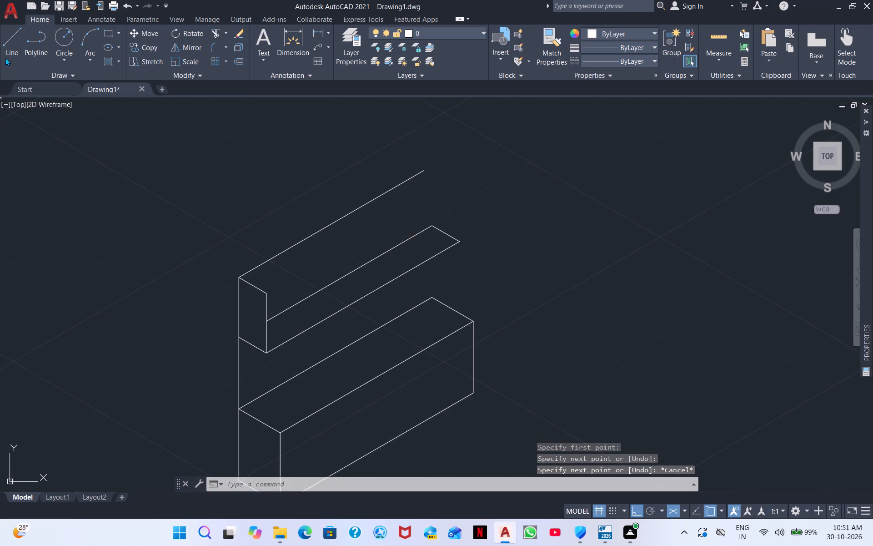
click(5, 56)
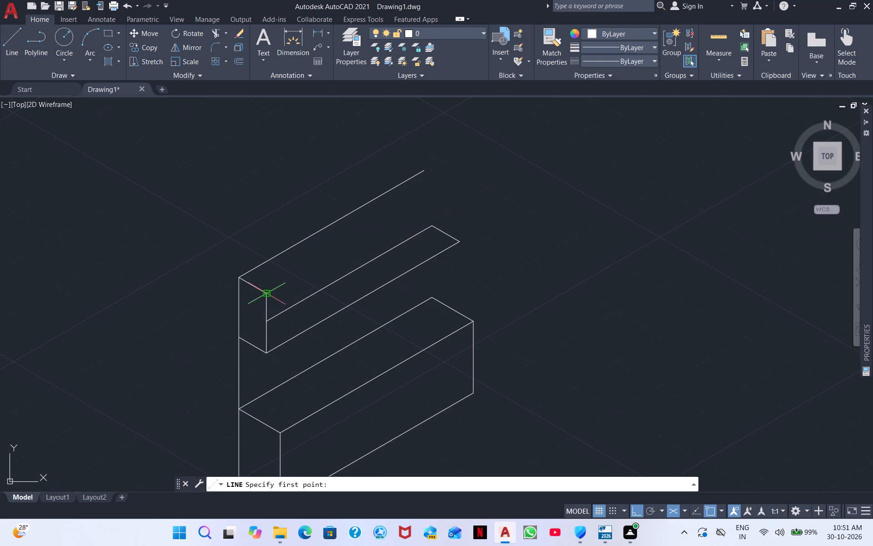
click(267, 293)
click(470, 197)
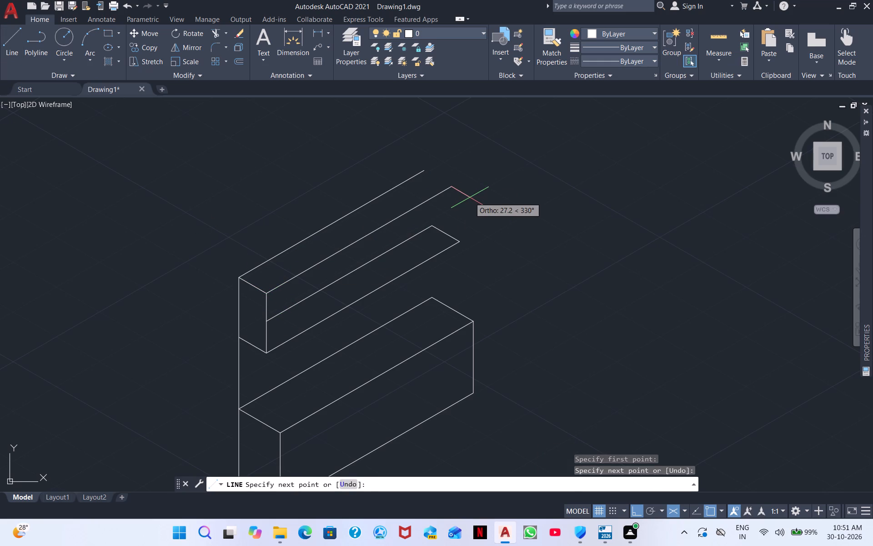
key(Escape)
Draw vertical lines in the right isoplane upward from the outline's two far corners, the front one about 116 cm long.
right_click(436, 202)
click(461, 210)
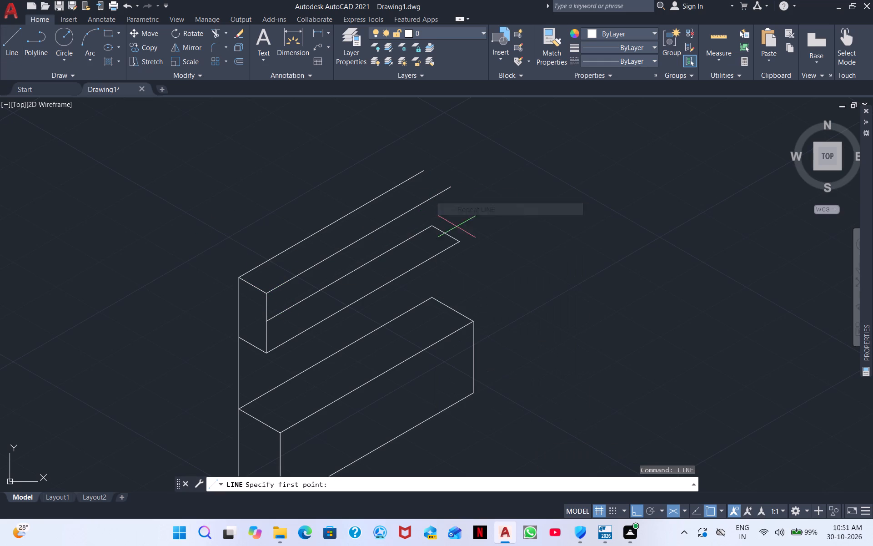
click(459, 240)
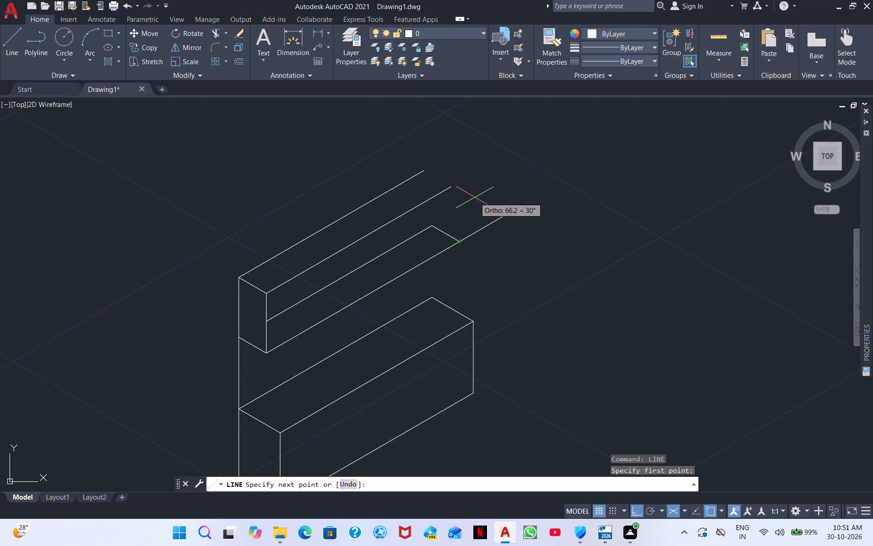
key(F5)
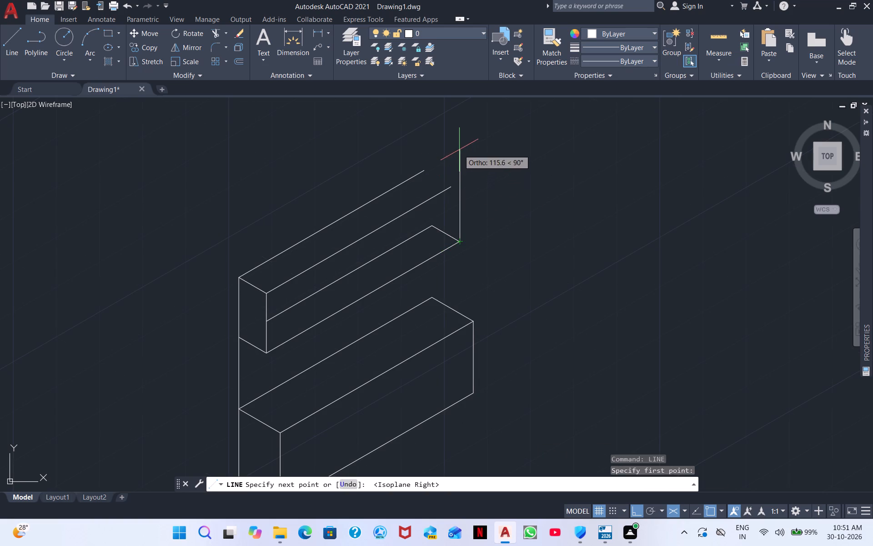
click(459, 149)
key(Escape)
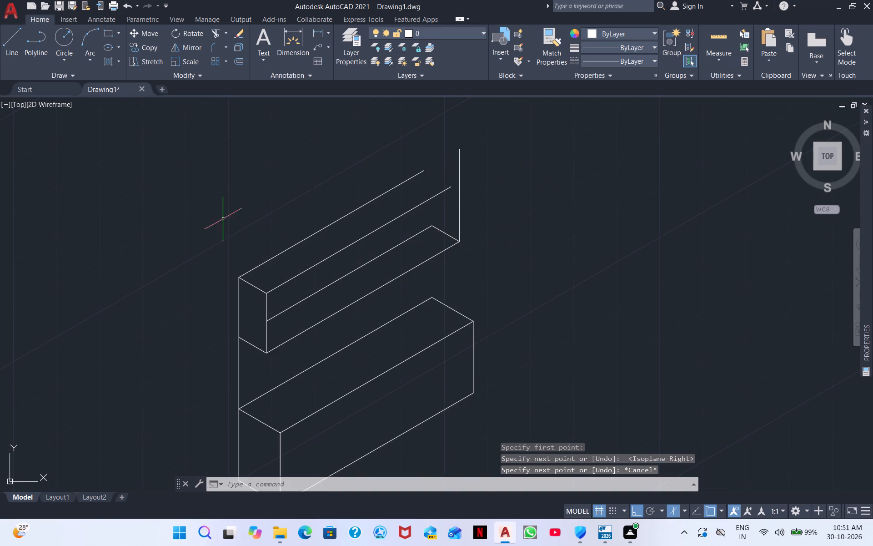
click(3, 48)
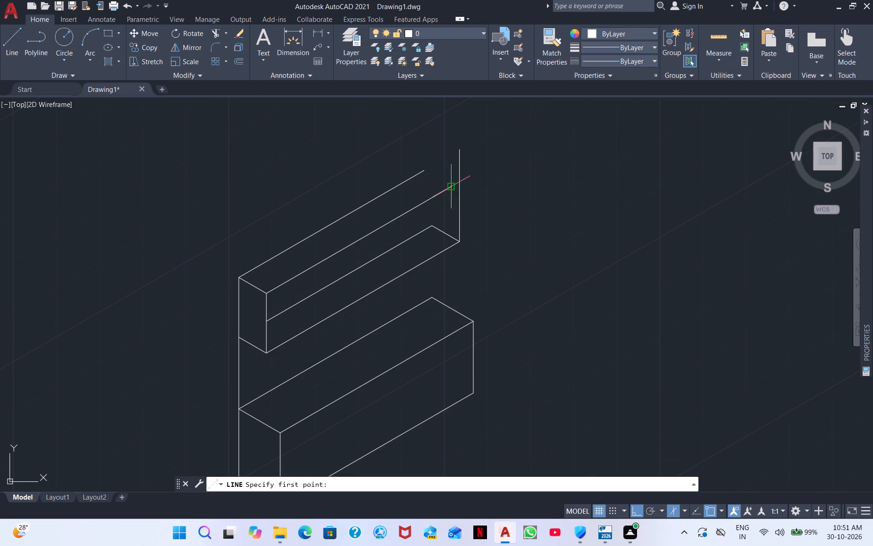
click(433, 222)
click(432, 150)
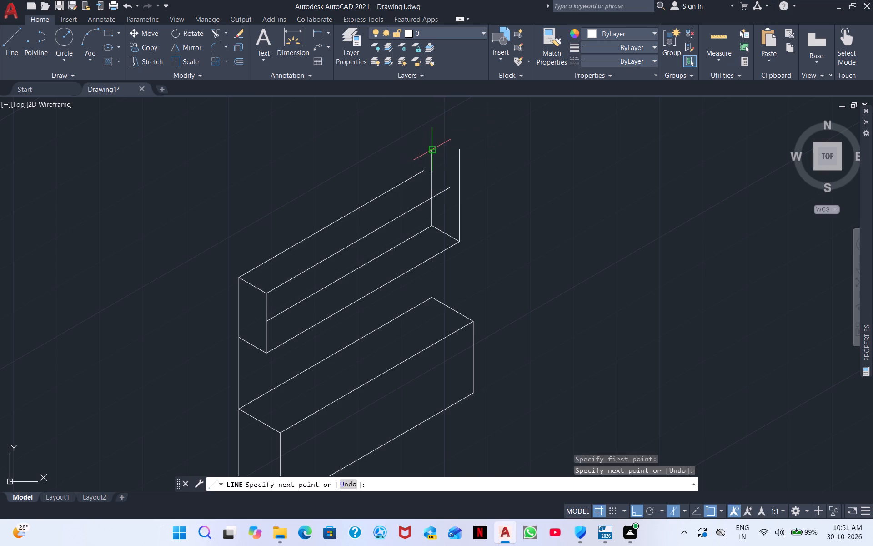
key(Escape)
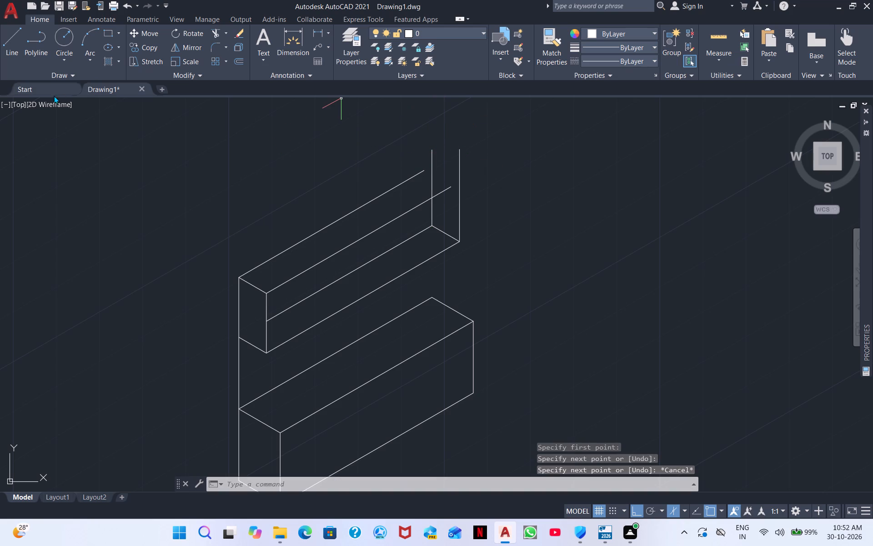
Extend the upper block's two parallel top 30° lines to meet the front and rear vertical lines at the far end.
click(214, 32)
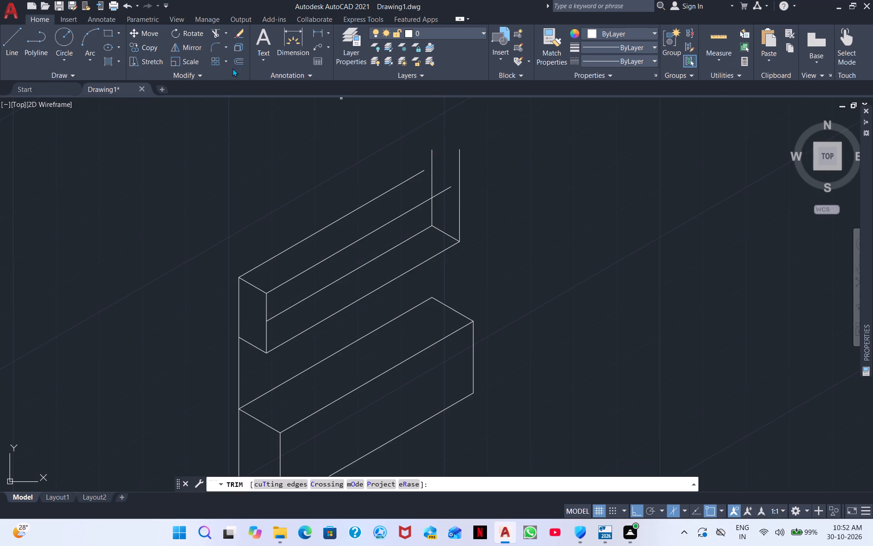
shift+drag(397, 177, 423, 223)
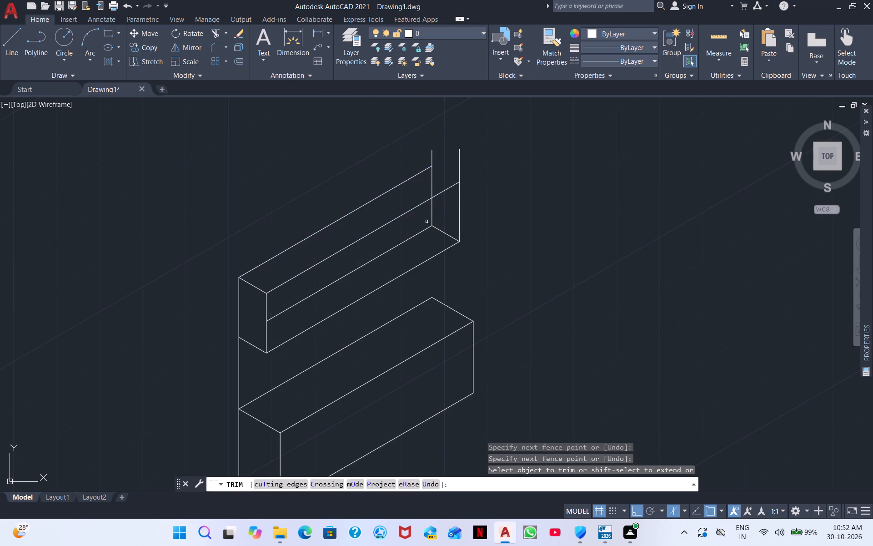
Draw the short far edge joining the ends of the two extended lines to close the upper block's top face.
click(14, 43)
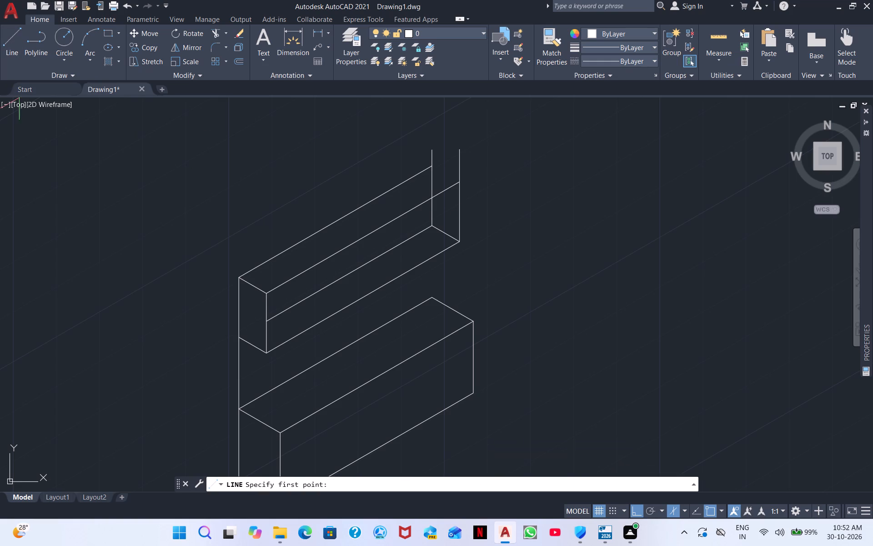
click(431, 165)
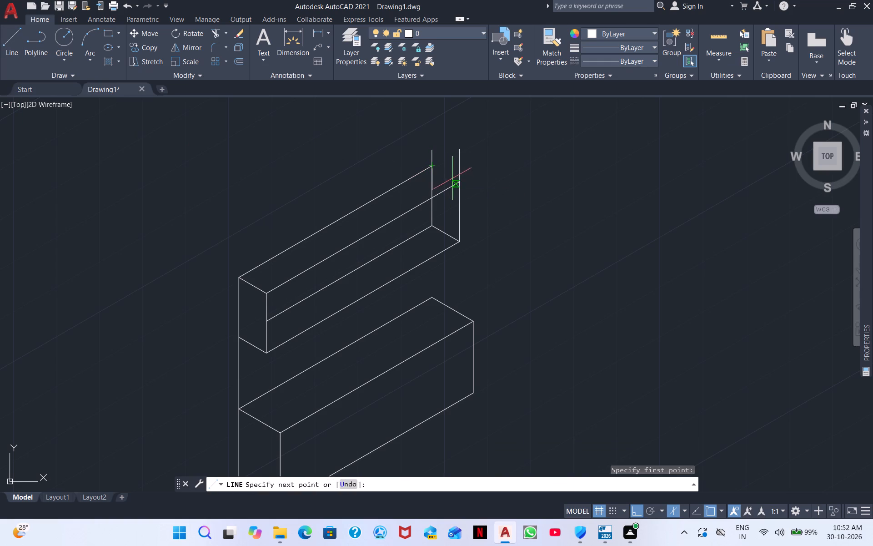
click(460, 182)
key(Escape)
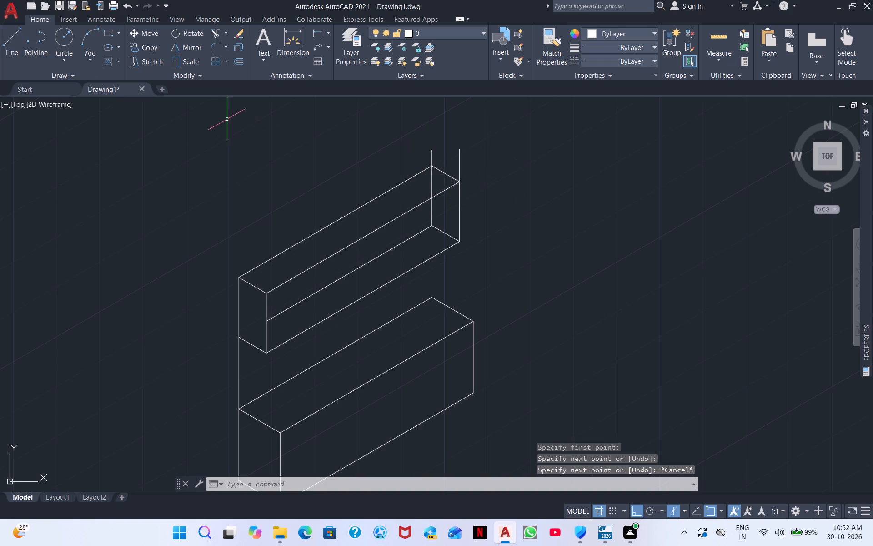
Trim the far verticals above the upper block's top face and the part of the rear vertical inside that face.
click(220, 34)
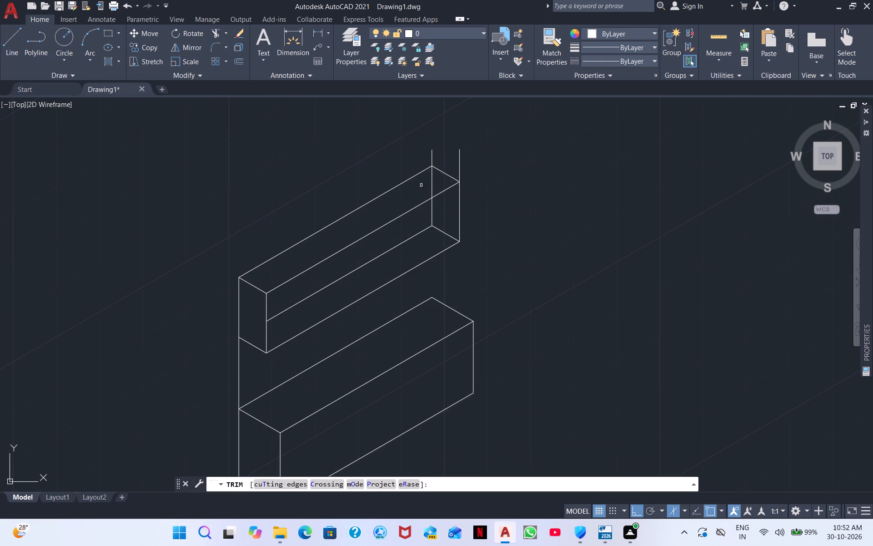
click(430, 188)
click(437, 180)
drag(420, 157, 471, 170)
scroll(547, 204, down, 1)
middle_drag(612, 249, 431, 280)
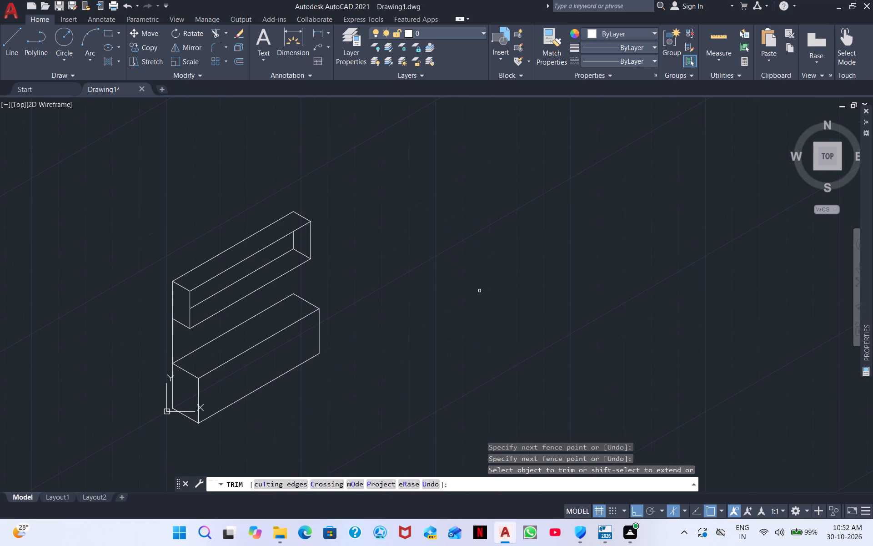
right_click(479, 291)
click(522, 298)
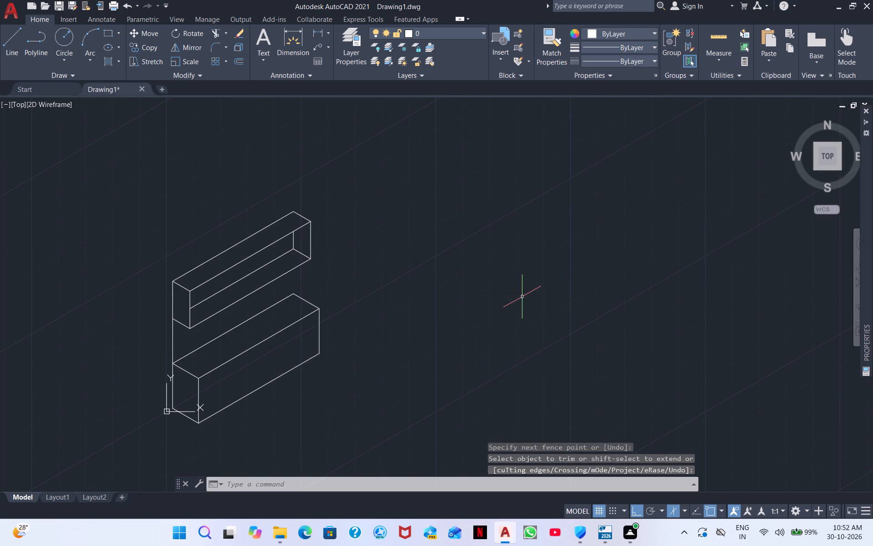
From the lower box's far front top corner, draw connected lines 100 cm at 330°, 60 cm at 30°, and a longer return at 150°.
middle_drag(556, 332, 526, 287)
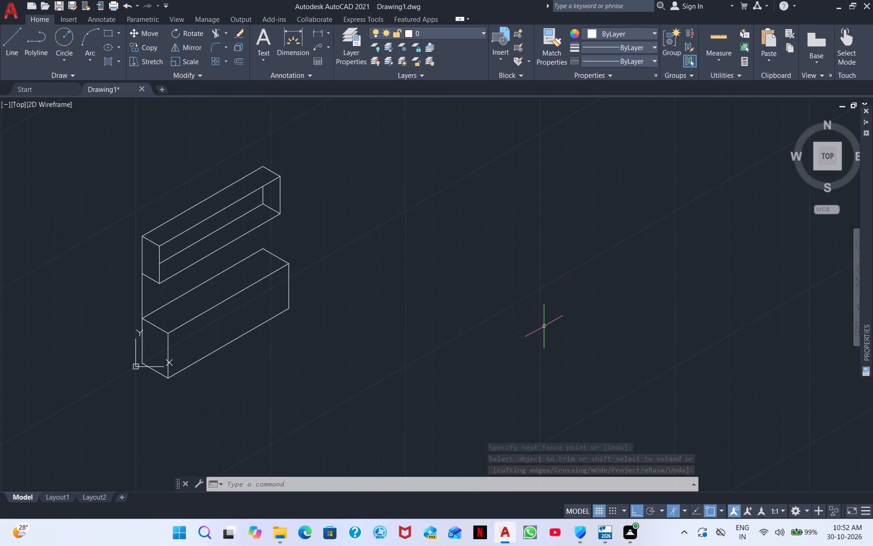
middle_drag(544, 328, 474, 282)
middle_drag(364, 258, 394, 273)
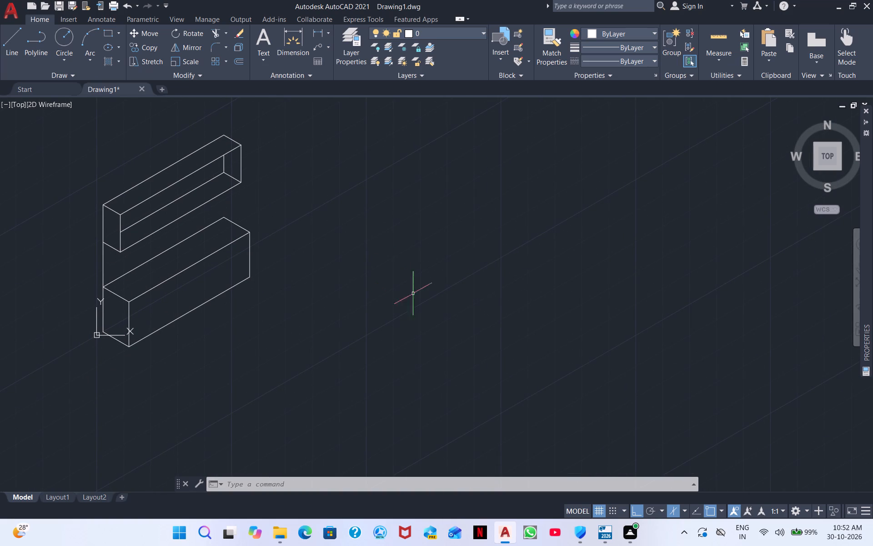
click(12, 38)
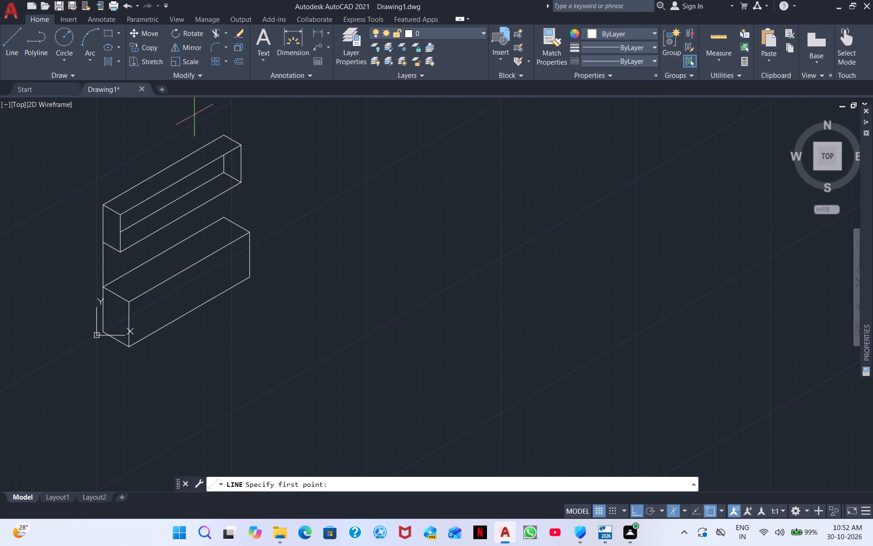
click(250, 232)
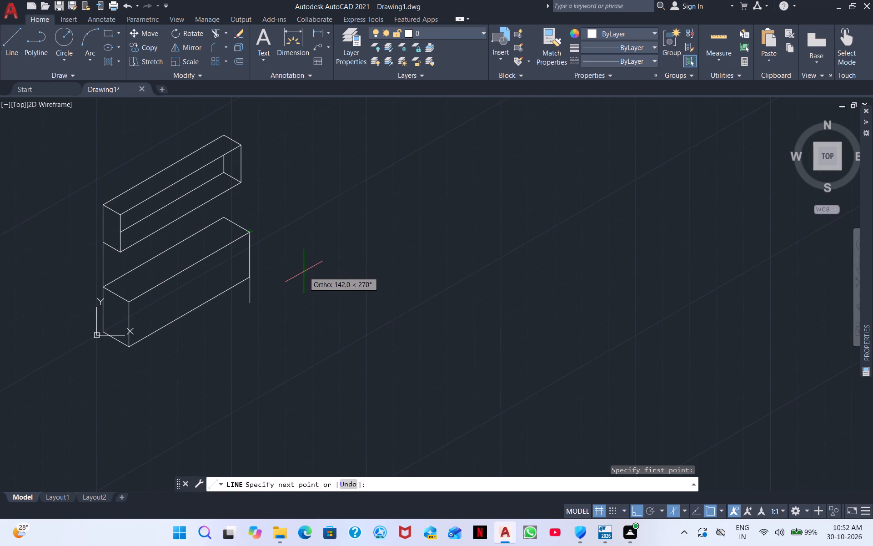
key(F5)
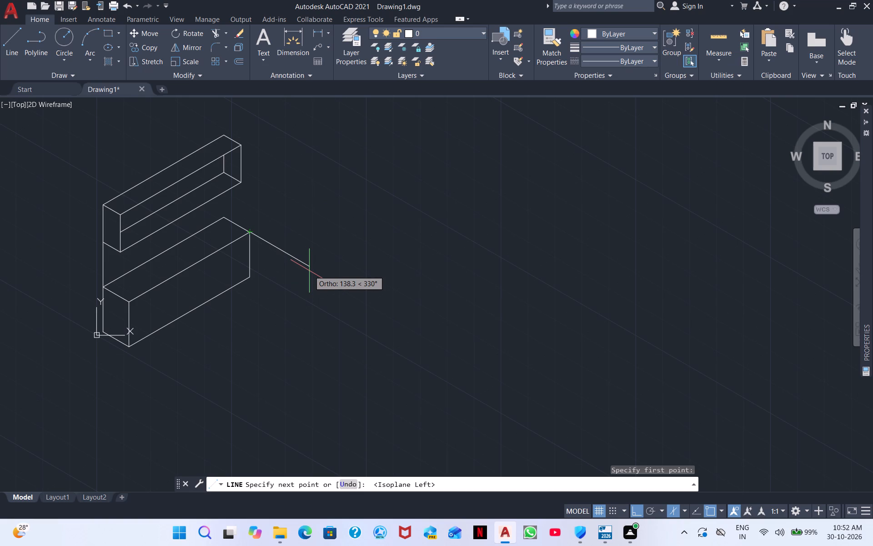
text(100)
key(Return)
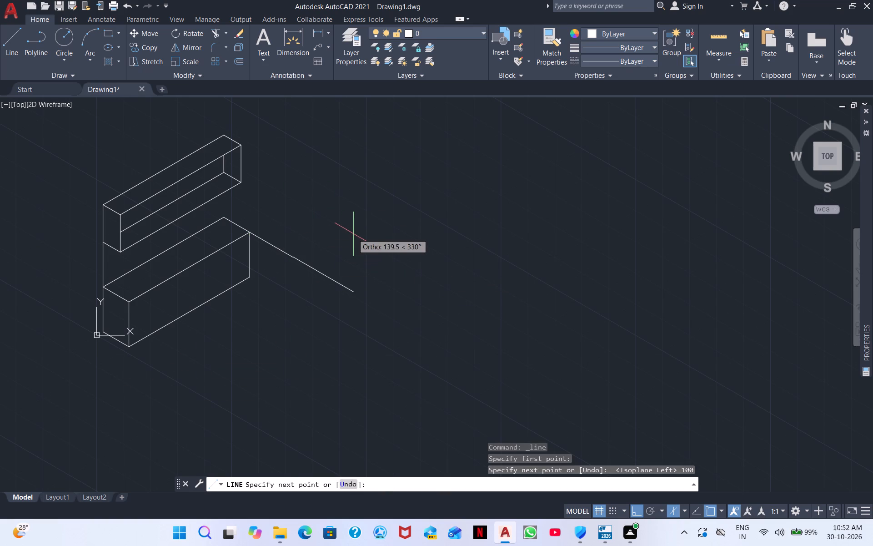
key(F5)
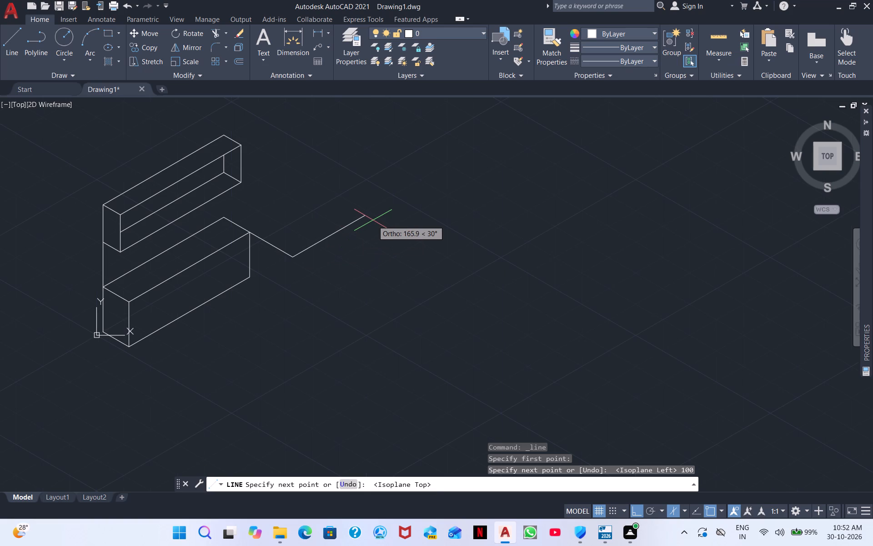
text(60)
key(Return)
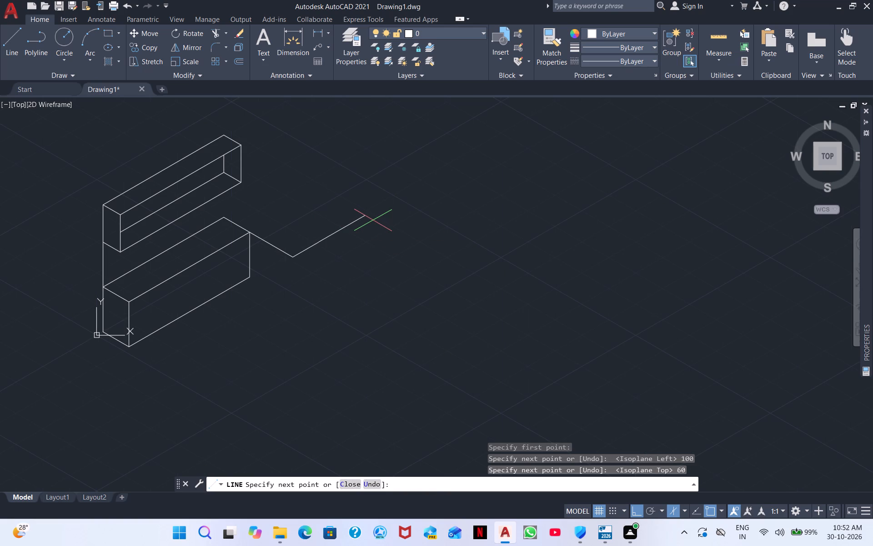
scroll(251, 206, up, 2)
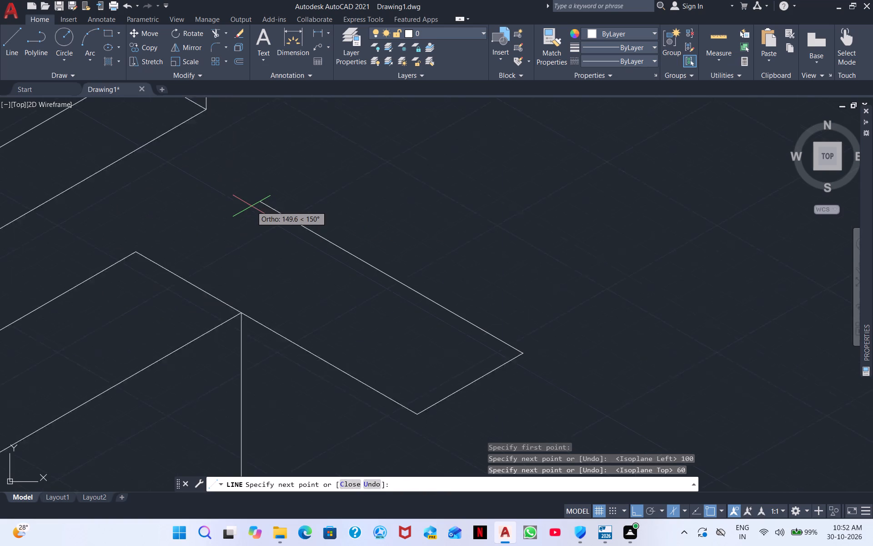
scroll(251, 206, up, 2)
click(212, 167)
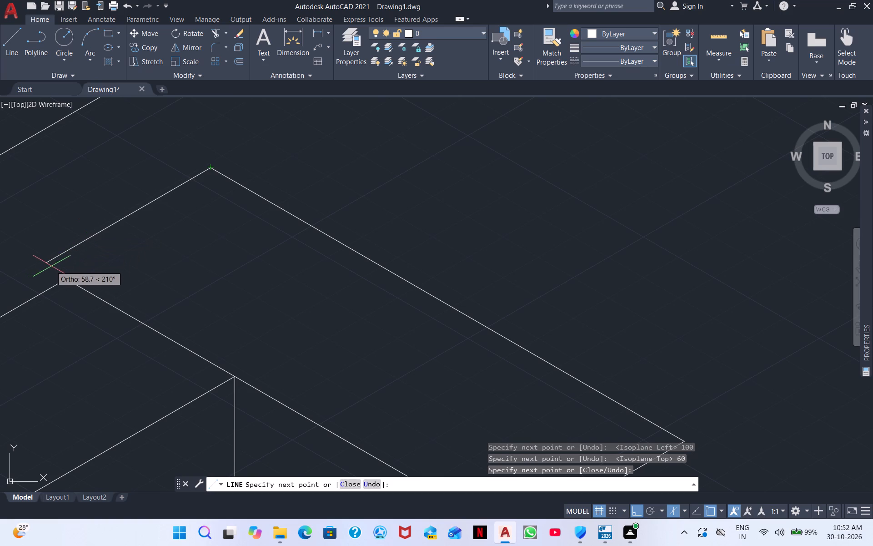
key(Escape)
Draw a 30° line from the lower box's far rear top corner across the long return line.
right_click(134, 269)
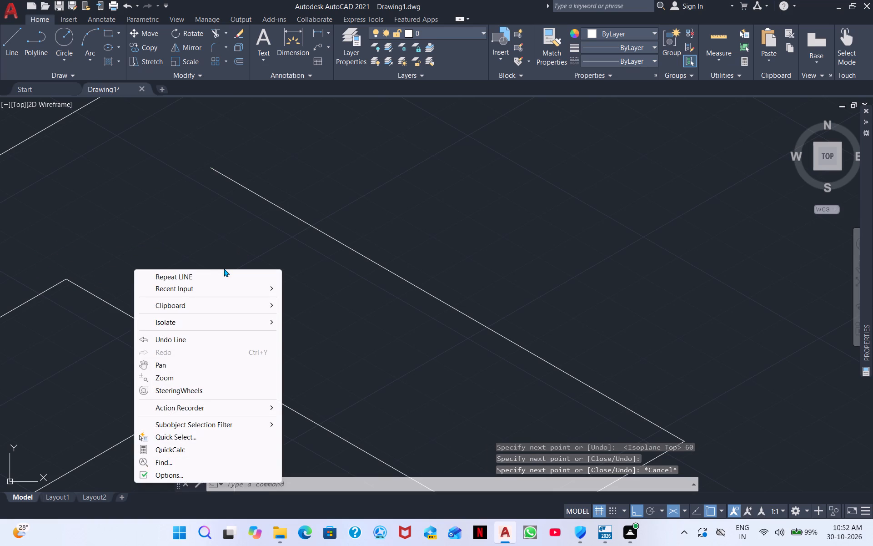
click(223, 272)
click(67, 280)
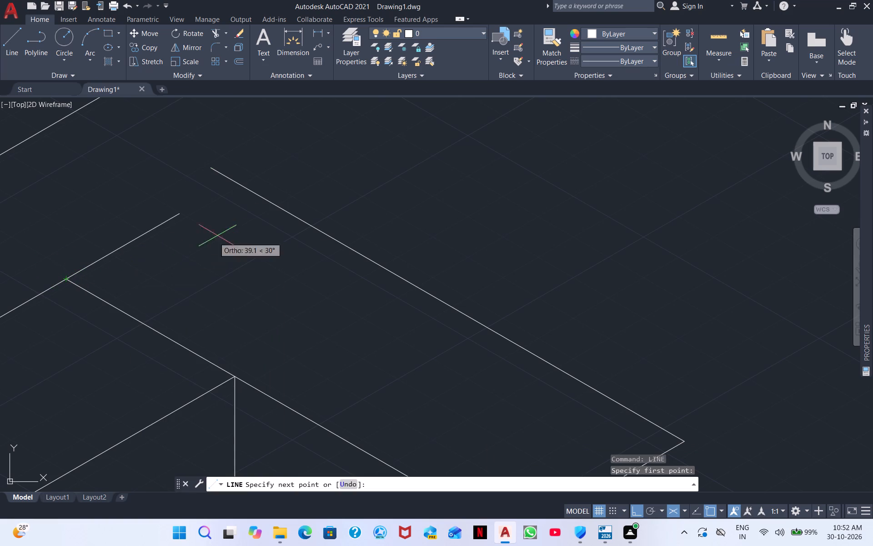
click(395, 133)
key(Escape)
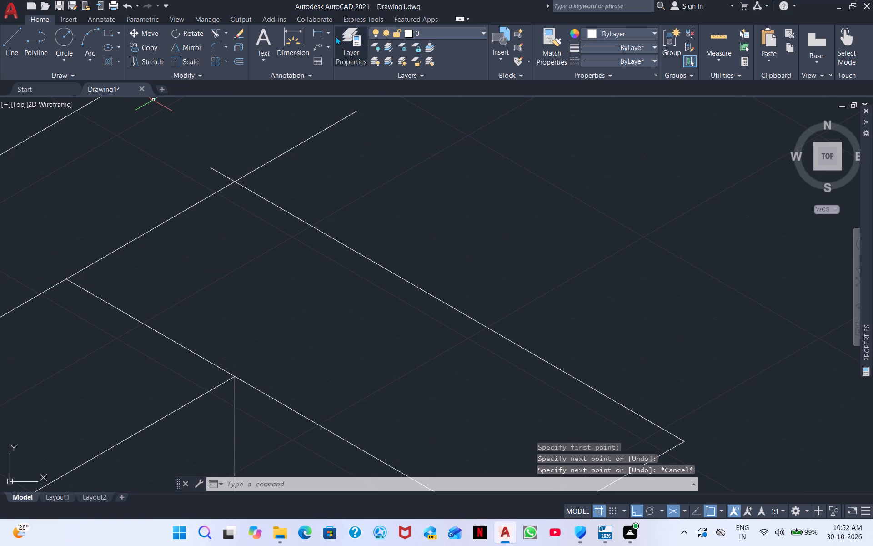
Trim the overshoots of the return line and the new 30° line beyond their intersection.
click(217, 32)
drag(233, 161, 187, 174)
drag(304, 133, 346, 178)
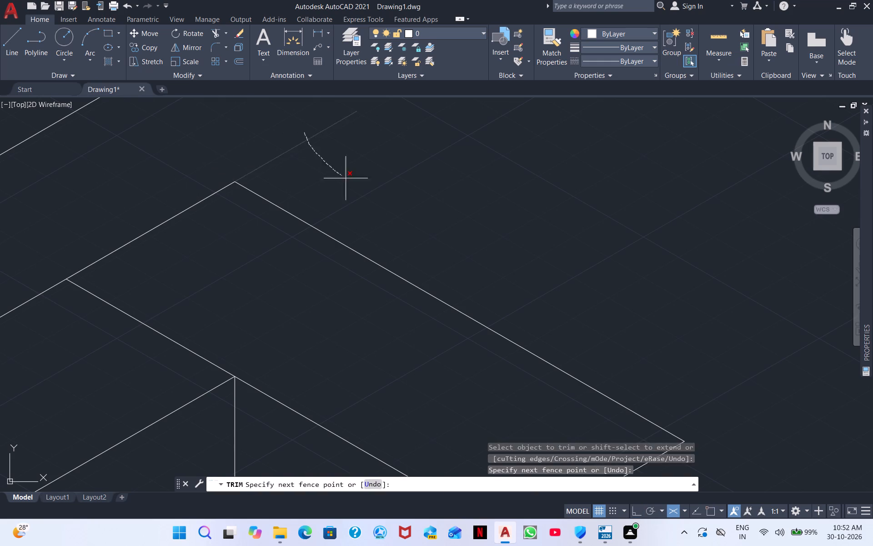
drag(346, 178, 372, 193)
scroll(510, 212, down, 3)
middle_drag(510, 212, 481, 165)
middle_drag(597, 174, 521, 168)
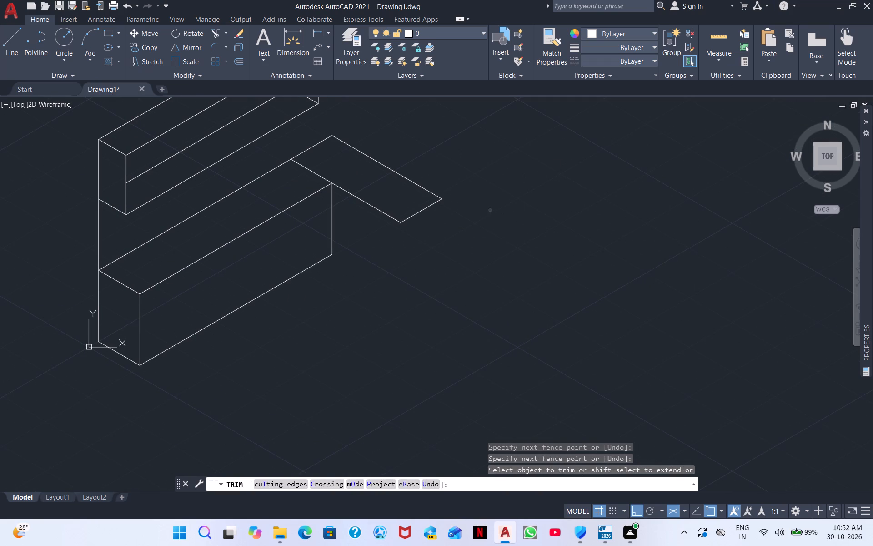
Draw a 120 cm line at 210° from the wing's outer front corner and continue it farther in the same direction.
click(11, 50)
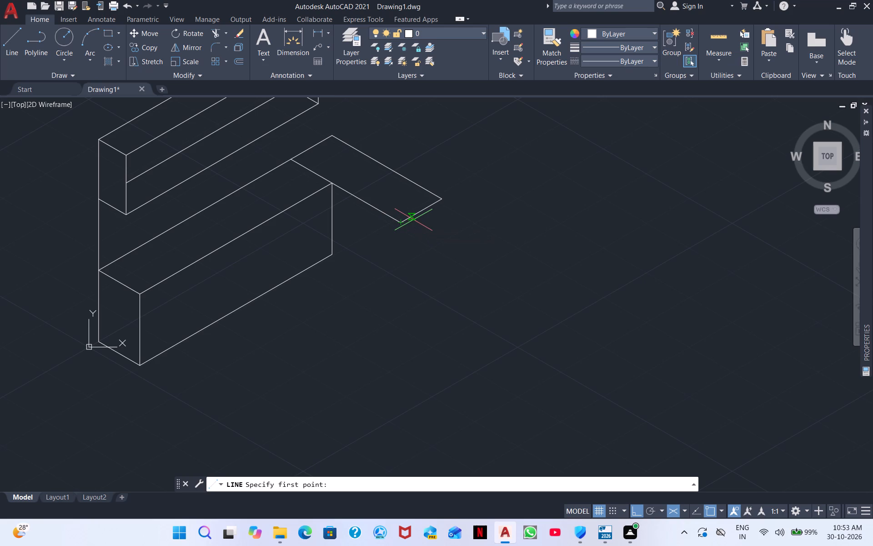
click(405, 223)
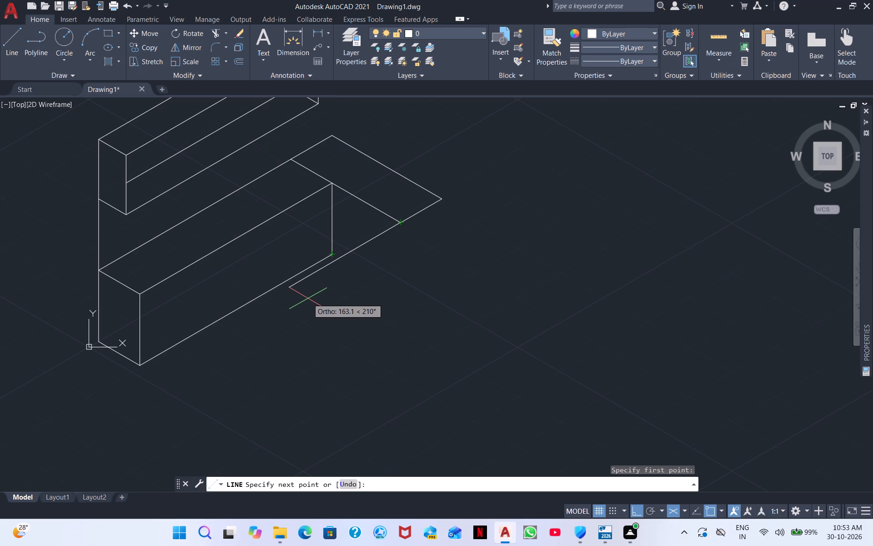
text(120)
key(Return)
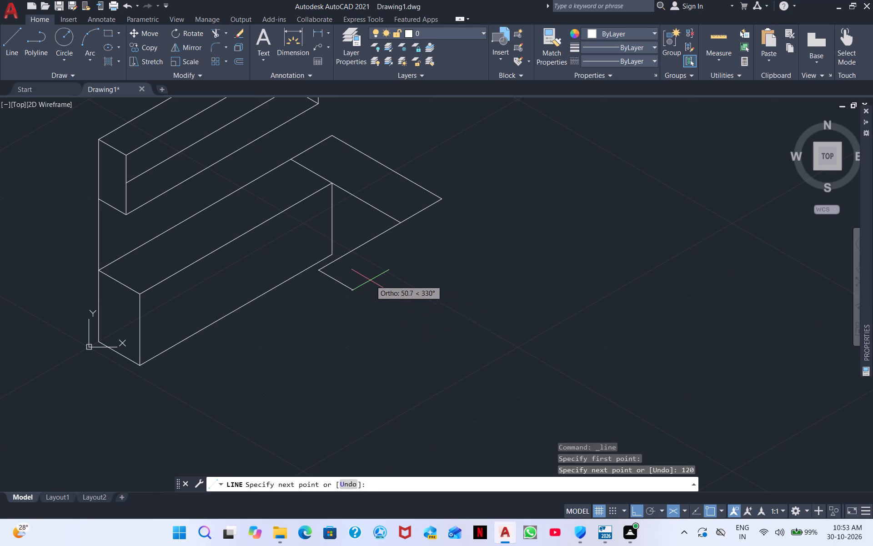
click(224, 329)
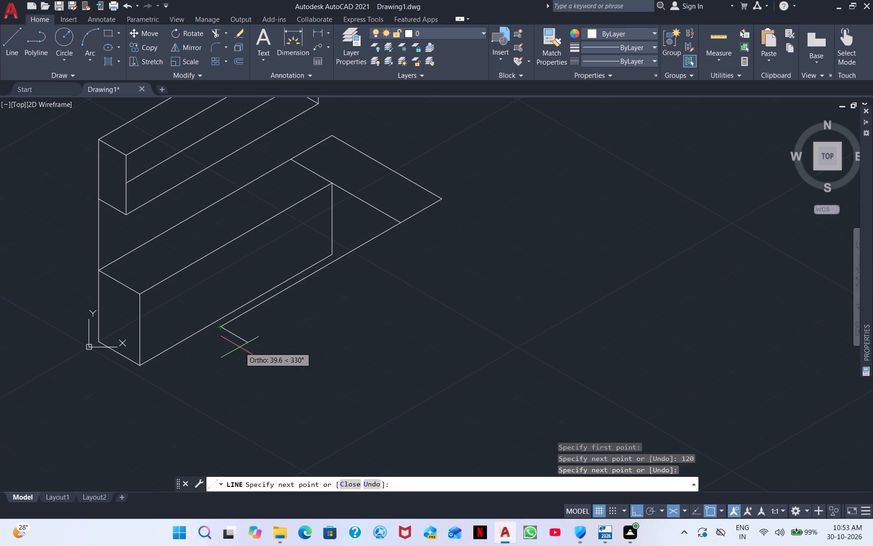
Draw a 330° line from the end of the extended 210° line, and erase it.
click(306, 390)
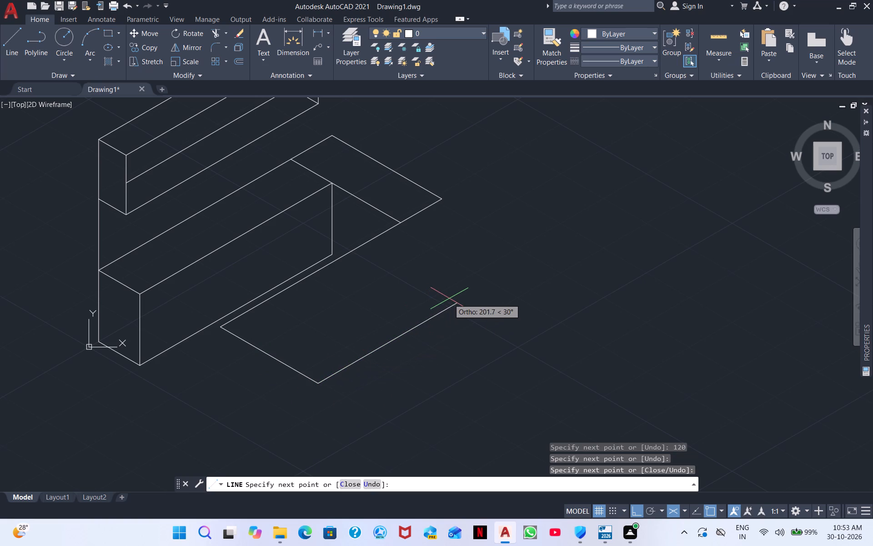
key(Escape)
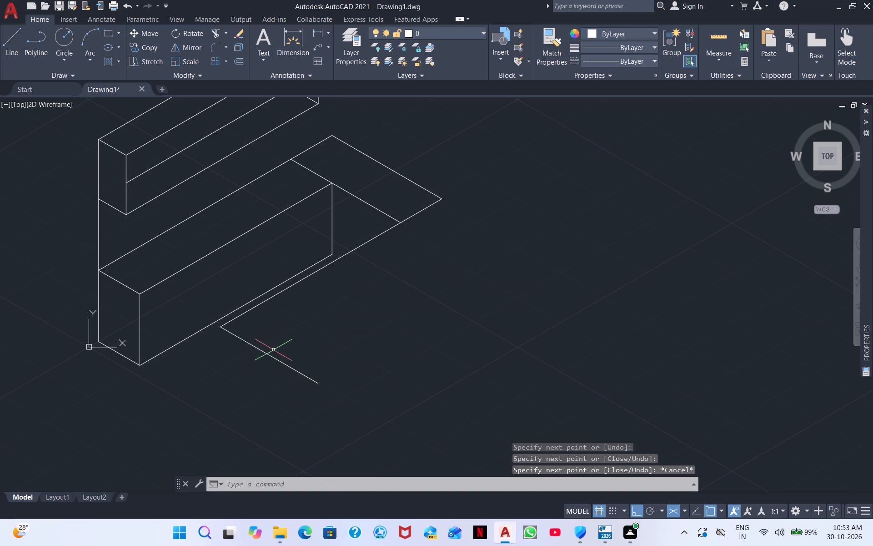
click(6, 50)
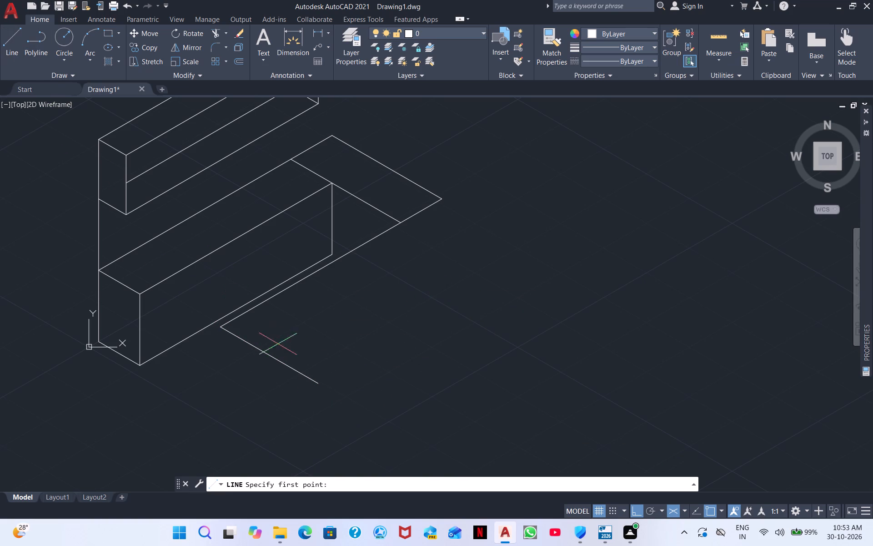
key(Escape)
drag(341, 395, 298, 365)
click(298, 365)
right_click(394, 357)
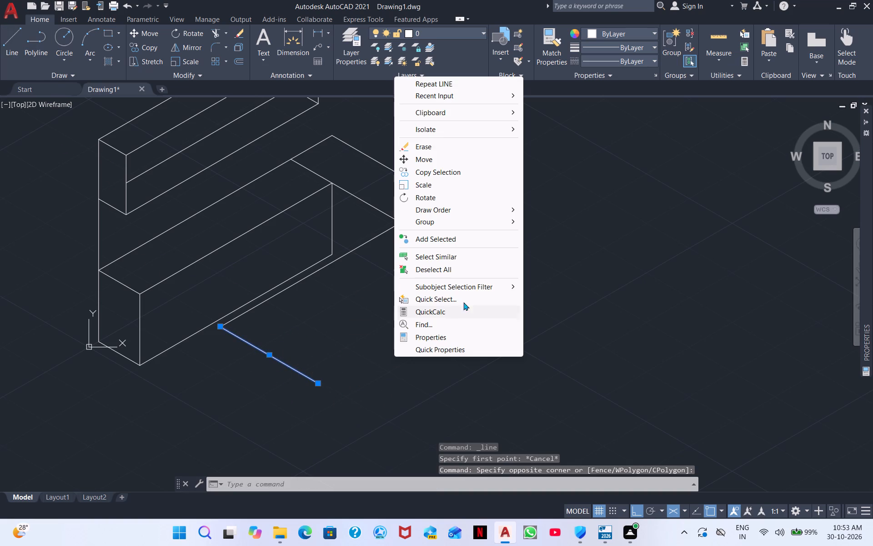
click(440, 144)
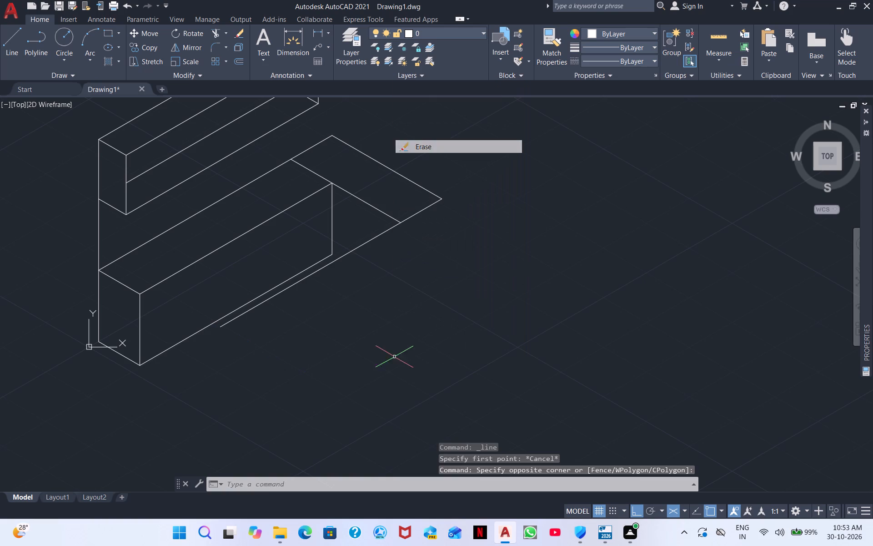
Erase the wing's outer front edge, the 120 cm line continuing from it at 210°, and that line's further extension.
scroll(361, 259, up, 3)
scroll(361, 259, down, 4)
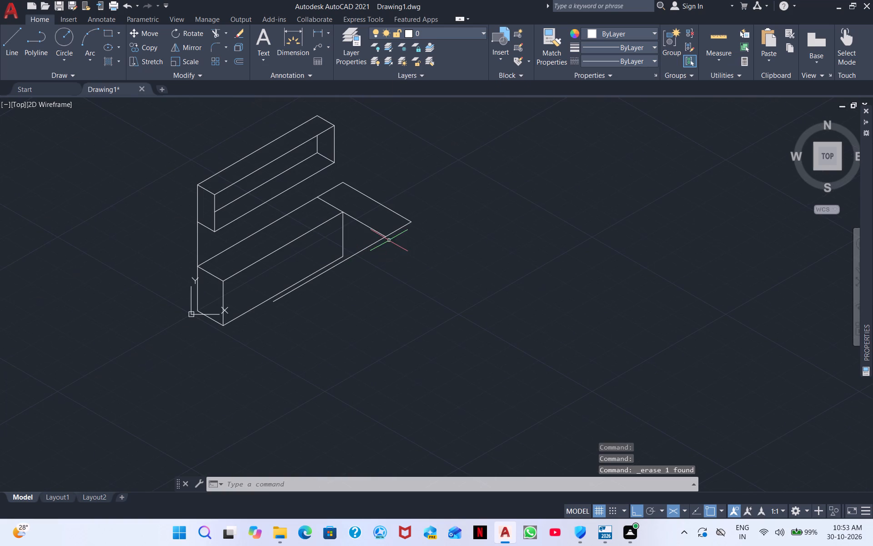
click(368, 247)
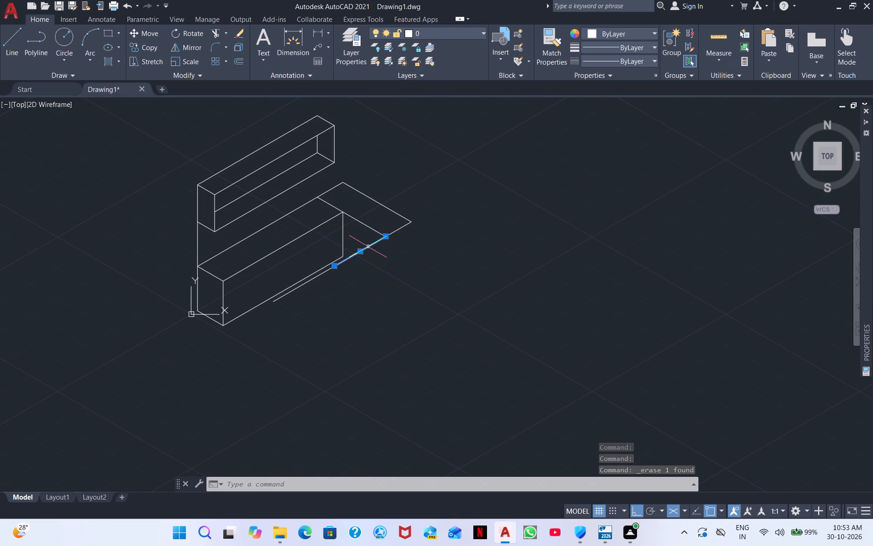
click(402, 227)
right_click(443, 233)
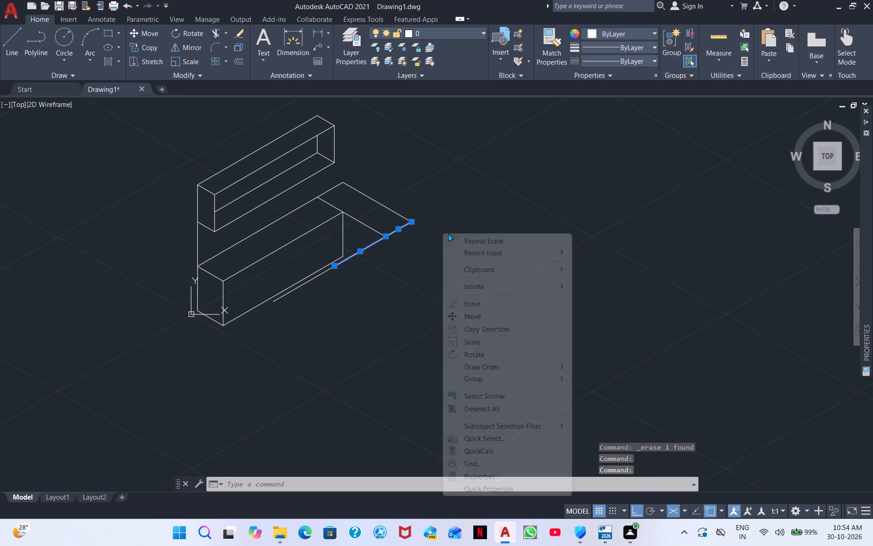
click(484, 242)
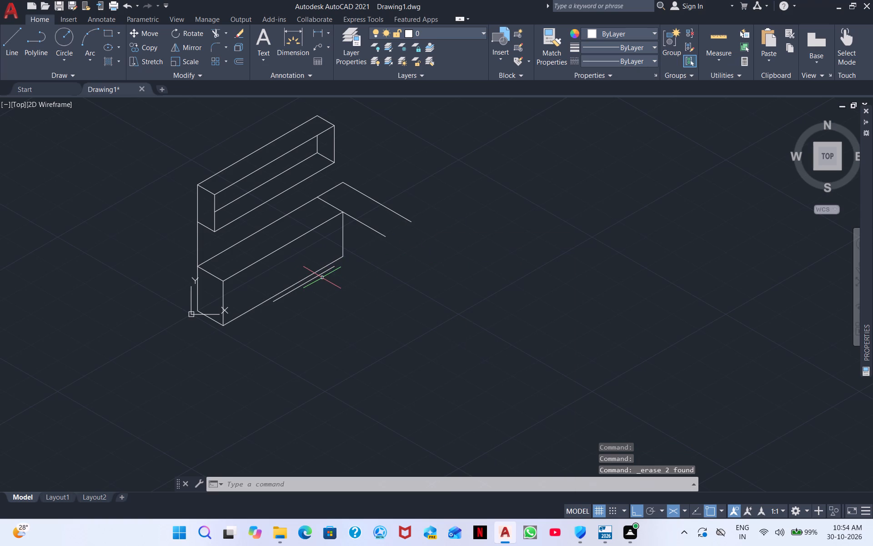
double_click(322, 278)
right_click(439, 284)
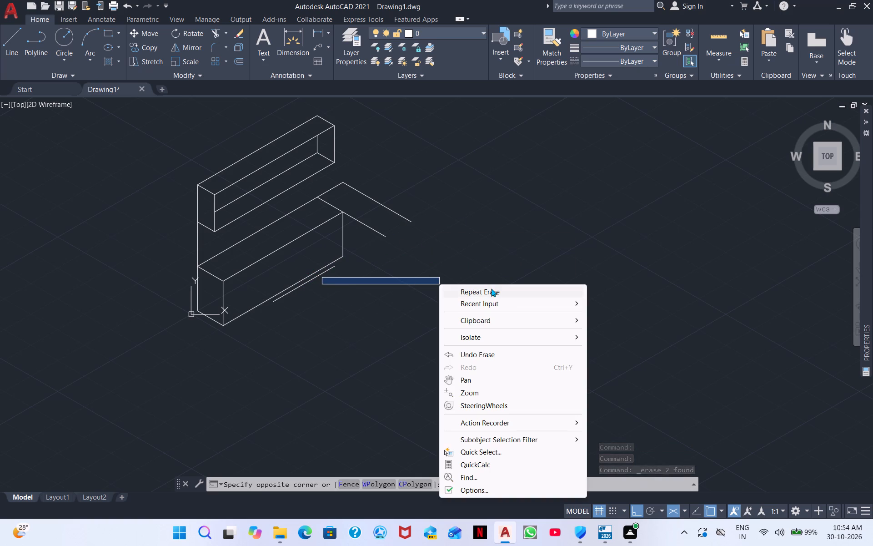
click(491, 288)
click(313, 280)
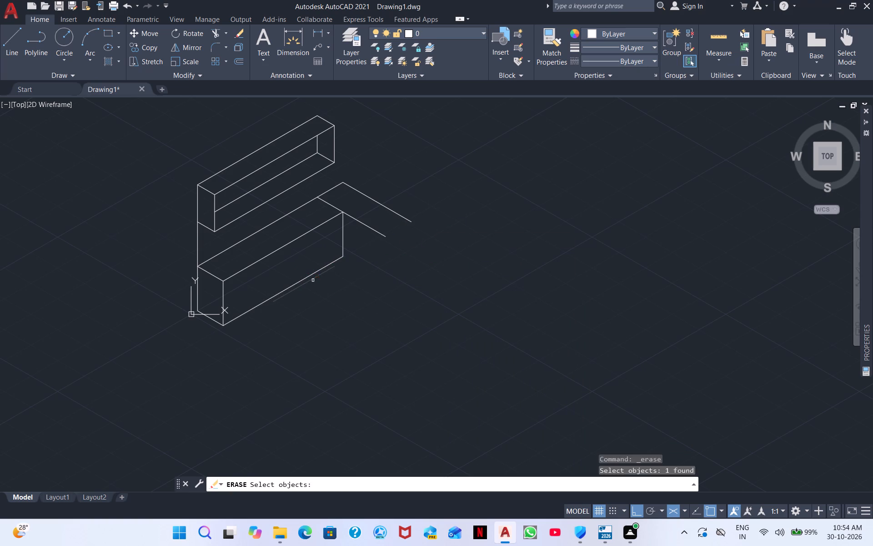
right_click(487, 288)
right_click(539, 287)
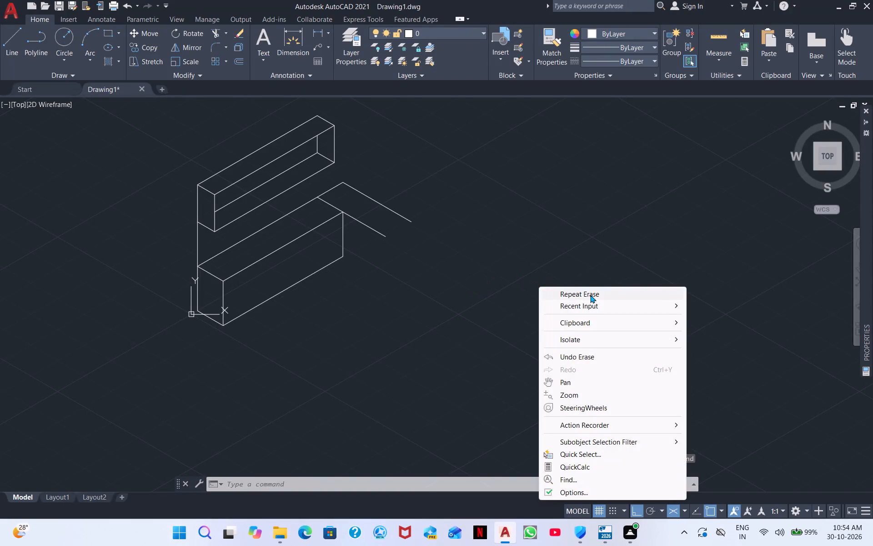
click(590, 295)
right_click(474, 253)
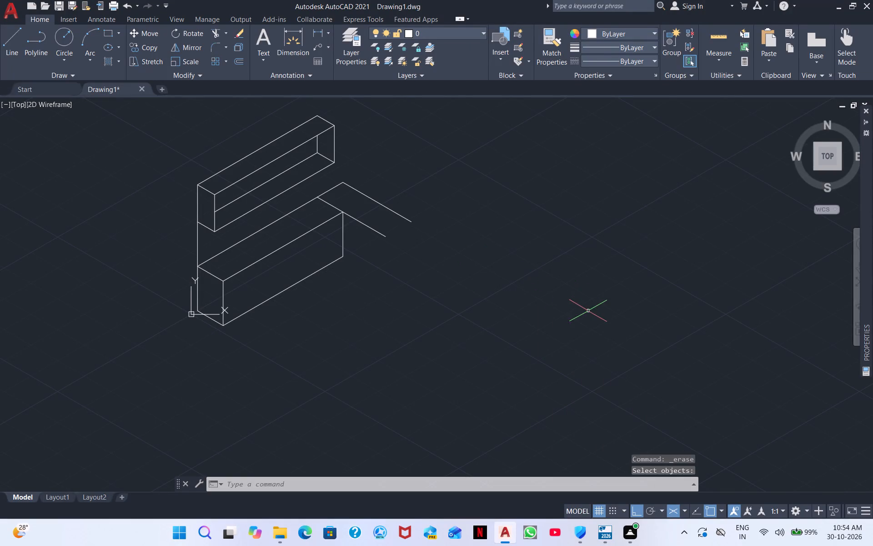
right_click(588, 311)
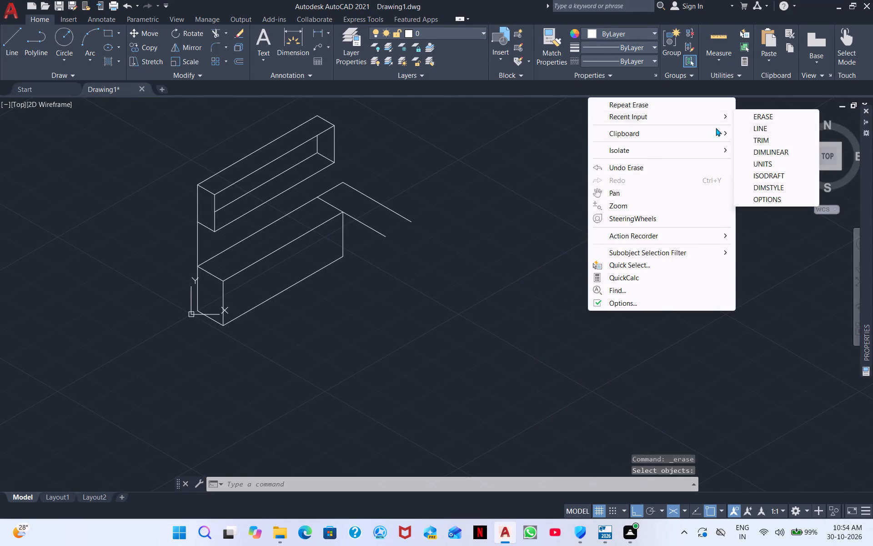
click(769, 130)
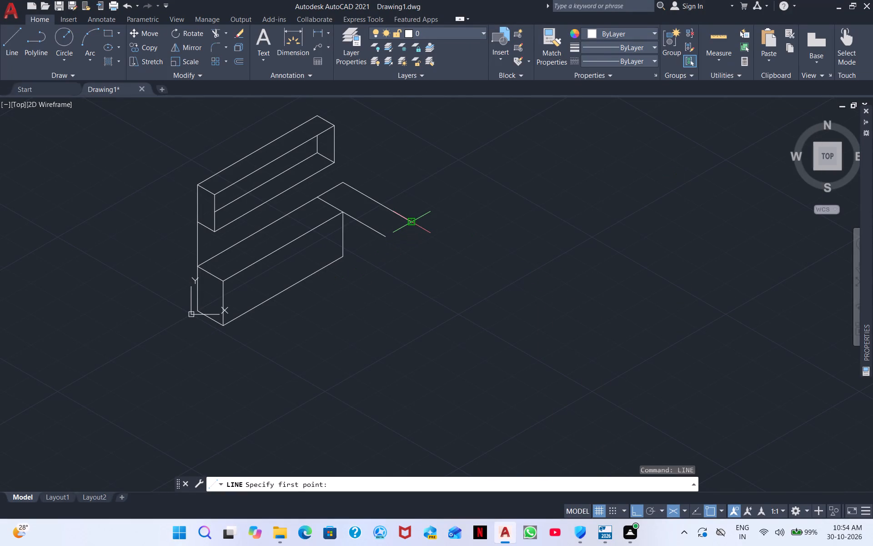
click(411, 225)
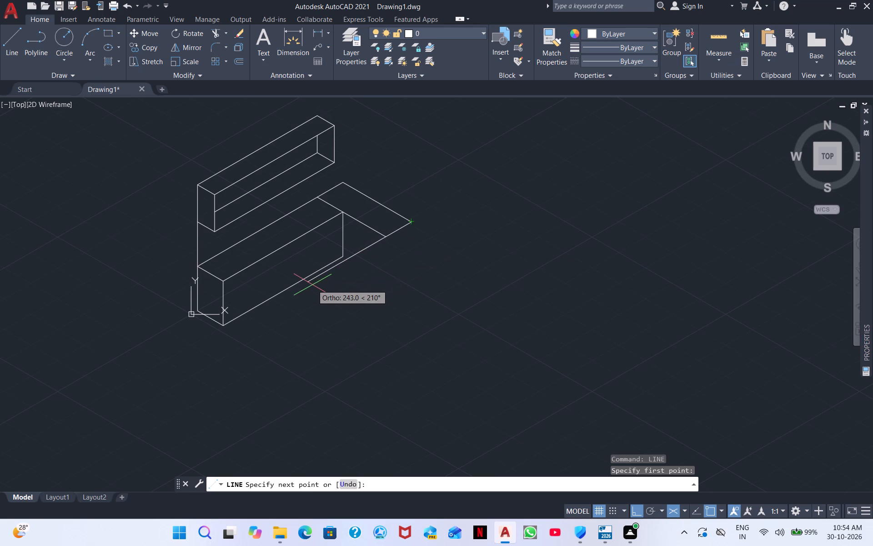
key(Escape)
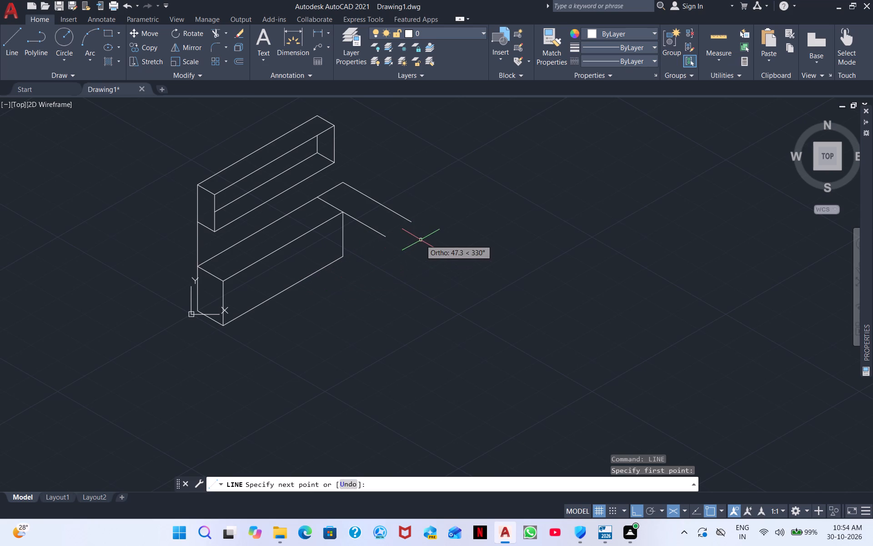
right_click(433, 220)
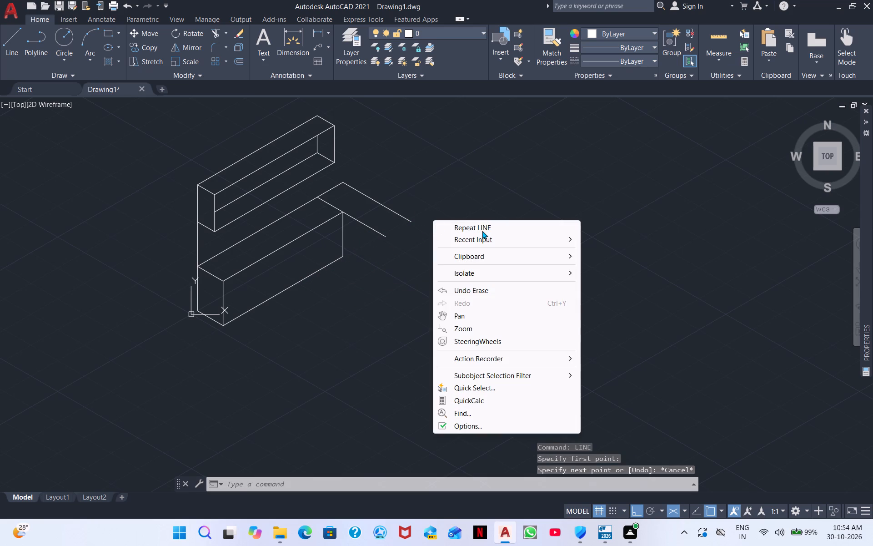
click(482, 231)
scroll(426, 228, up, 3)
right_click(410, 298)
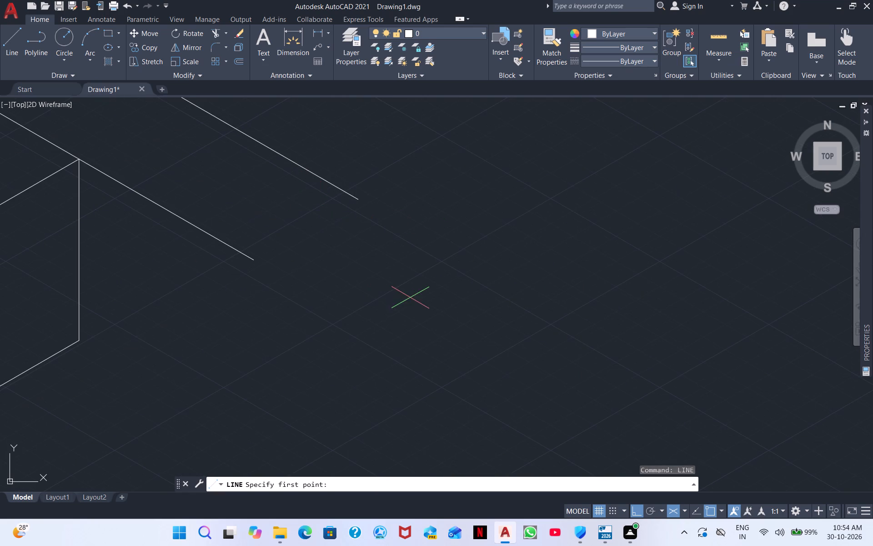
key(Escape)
Draw a 150 cm line at 210° from a point partway along the wing's far outer edge, and continue it another 100 cm in the same direction.
right_click(494, 303)
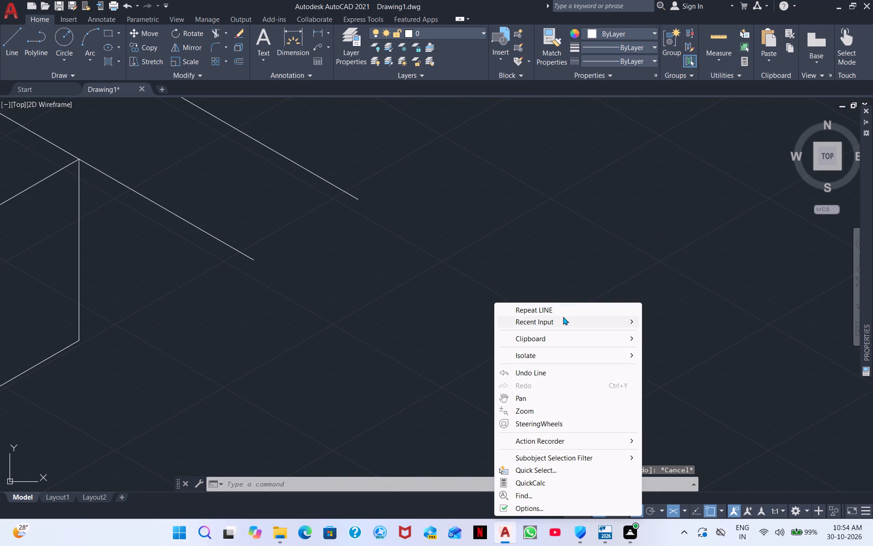
click(560, 306)
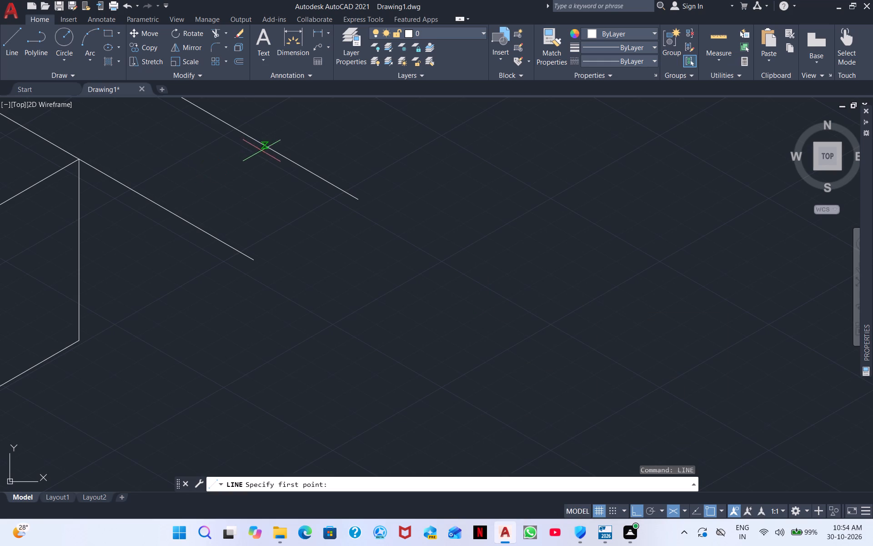
click(280, 154)
middle_drag(70, 265, 297, 157)
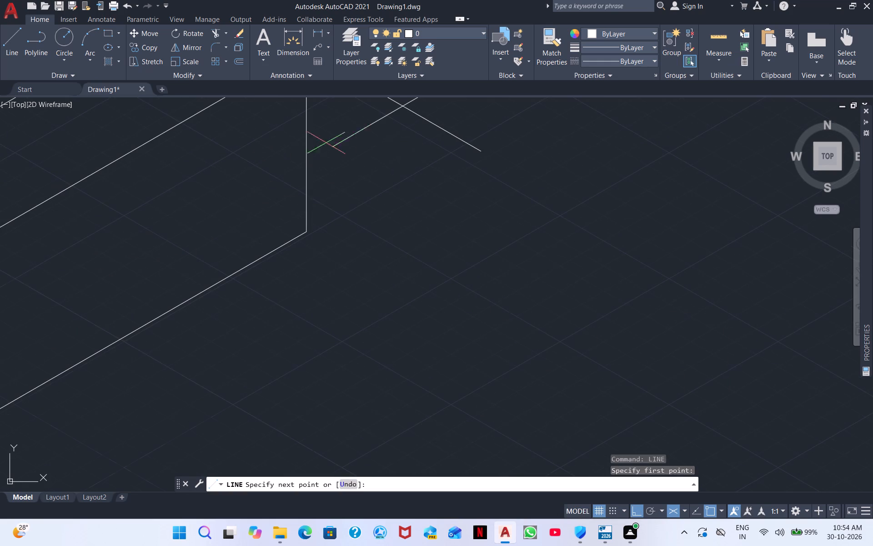
scroll(115, 274, down, 3)
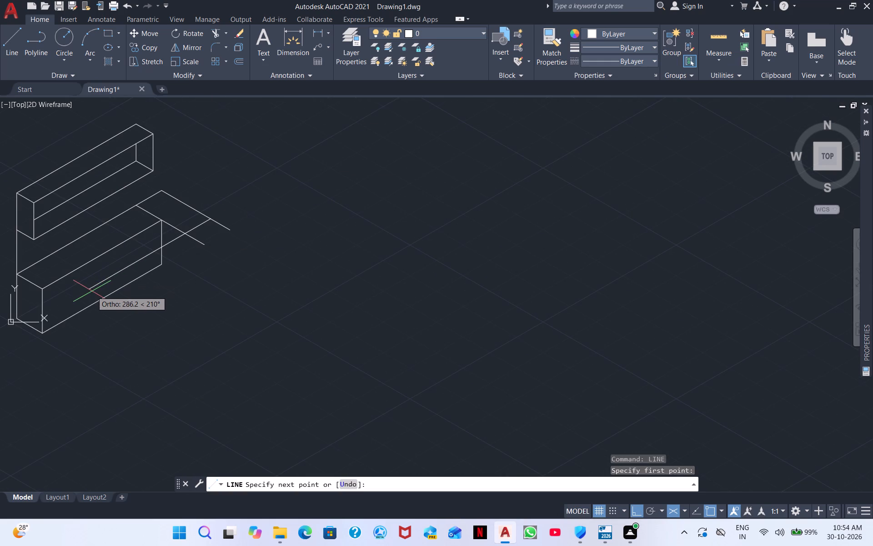
text(150)
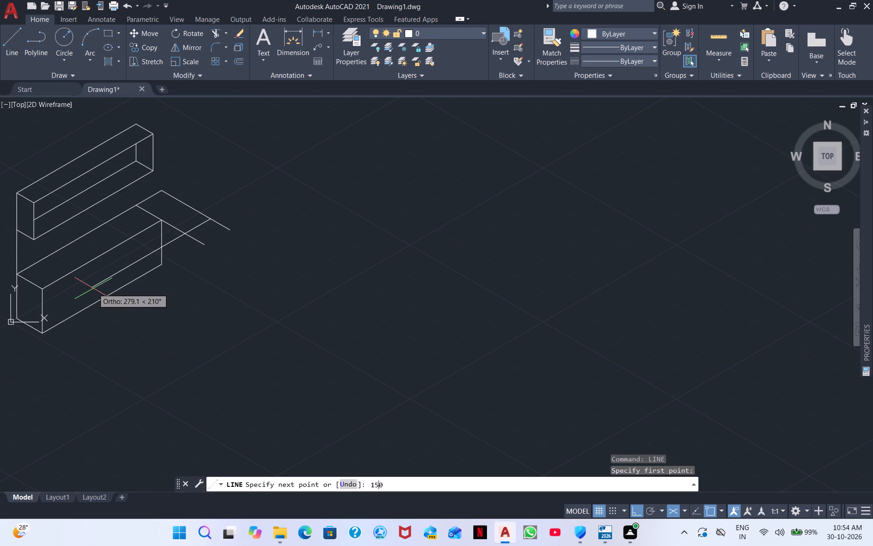
key(Return)
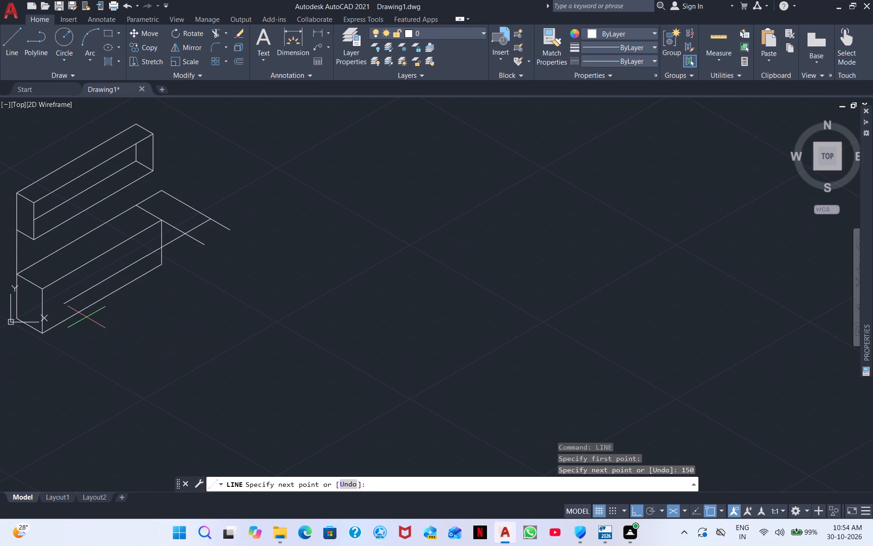
text(100)
key(Return)
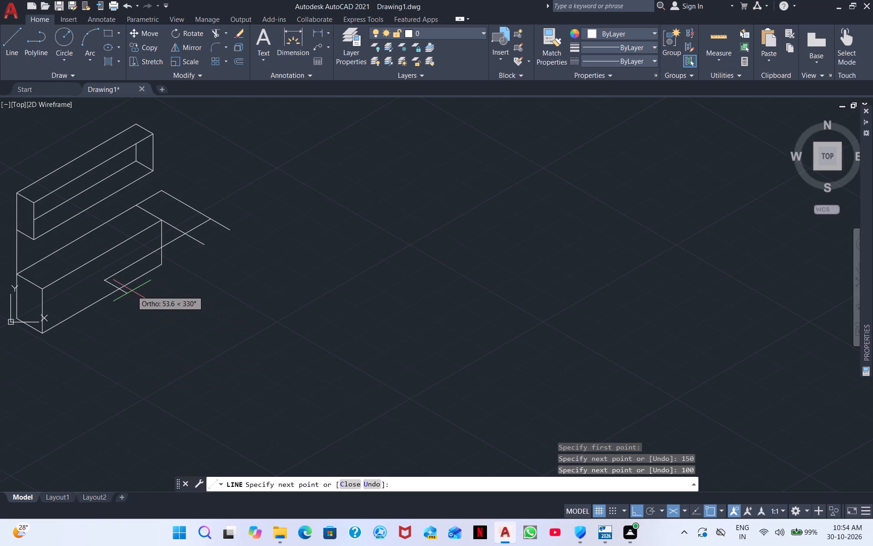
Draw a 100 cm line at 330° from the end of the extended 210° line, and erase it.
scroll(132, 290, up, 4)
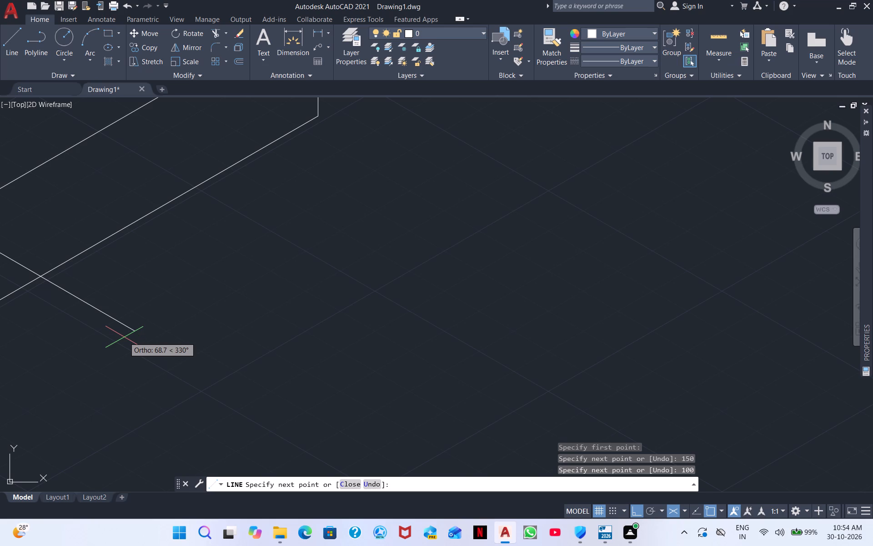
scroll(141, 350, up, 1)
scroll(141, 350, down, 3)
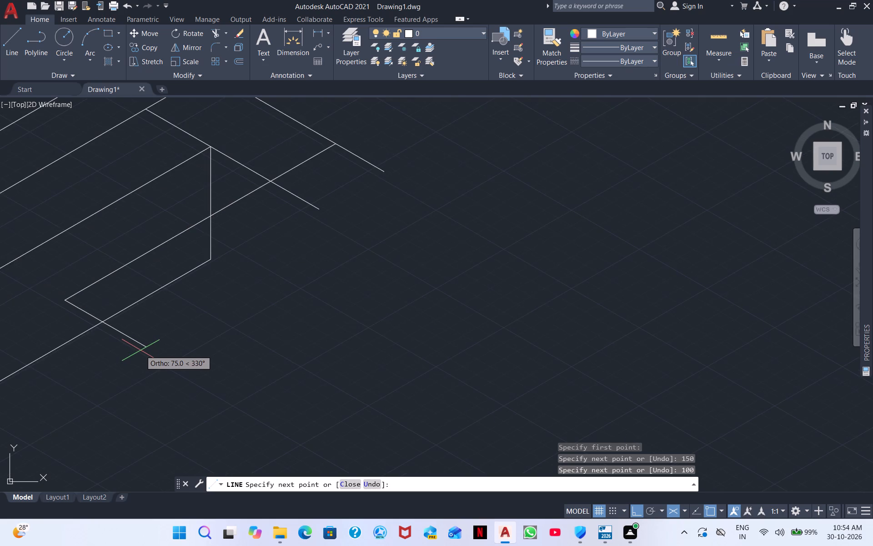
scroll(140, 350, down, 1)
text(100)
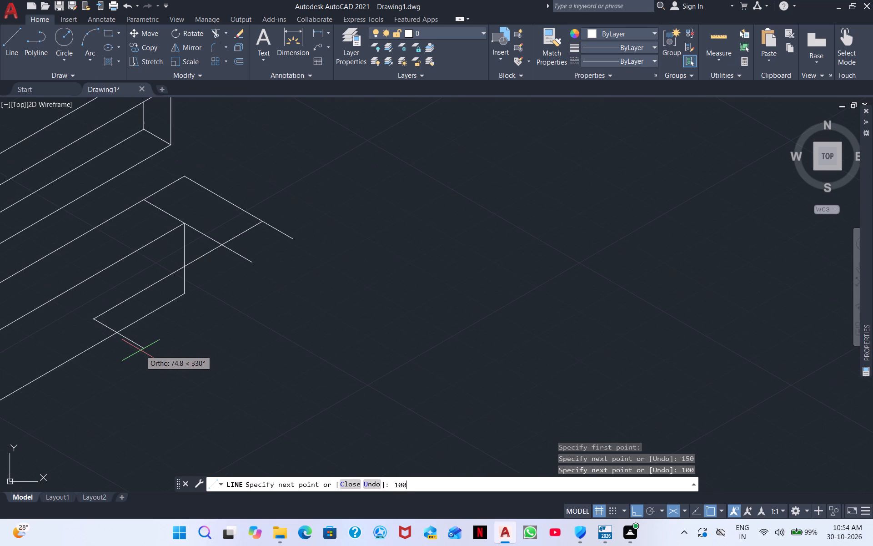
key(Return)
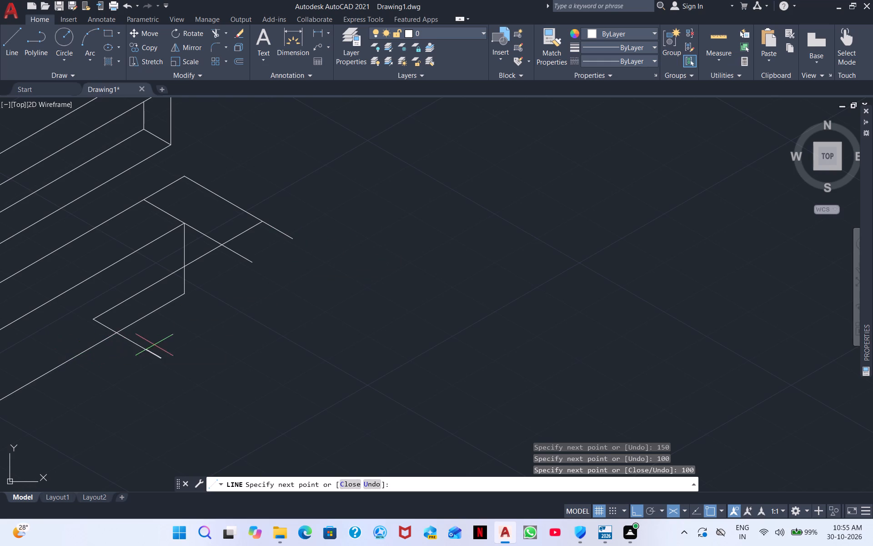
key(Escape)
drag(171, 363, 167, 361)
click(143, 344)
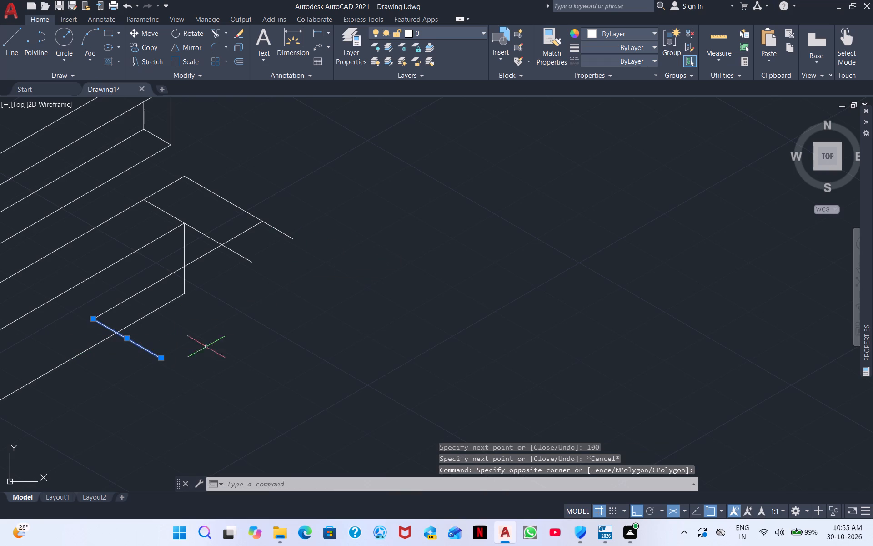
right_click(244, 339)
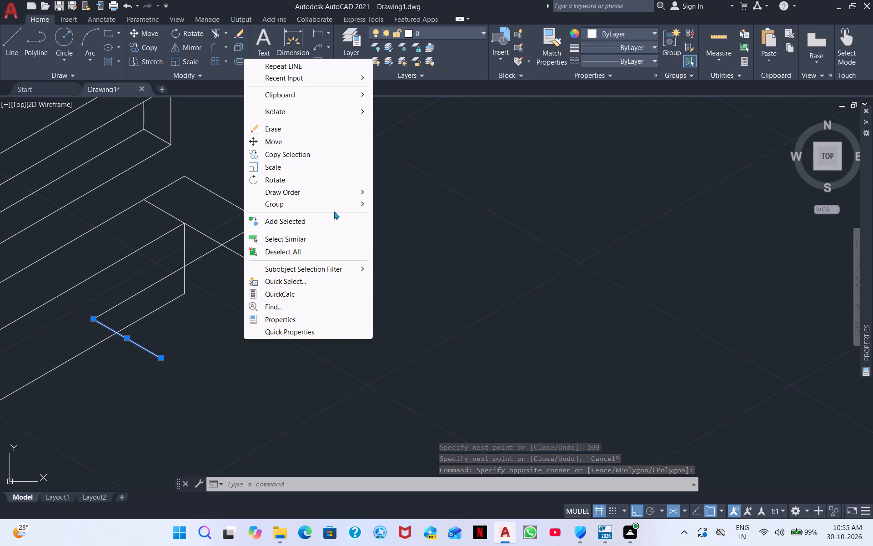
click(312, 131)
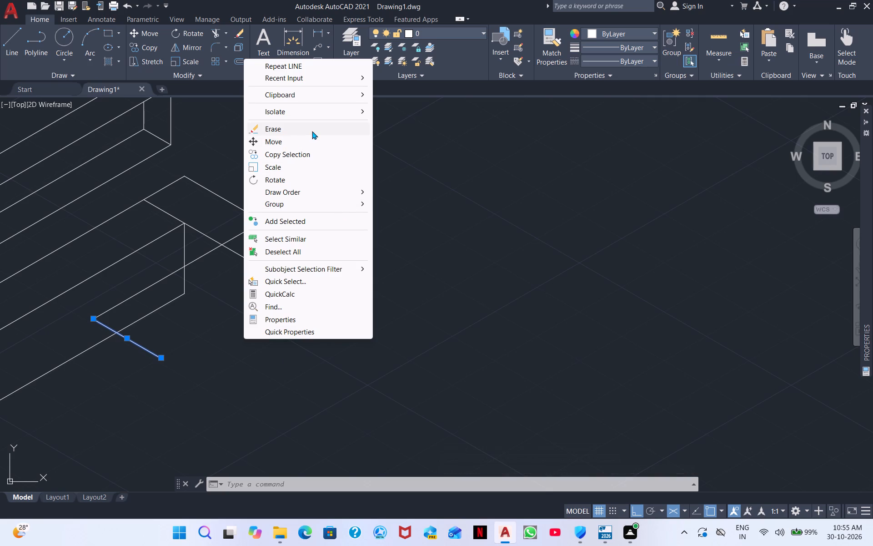
Draw a 60 cm line at 330° from the end of the extended 210° line, followed by a 30° line reaching past the wing's outer end.
click(0, 40)
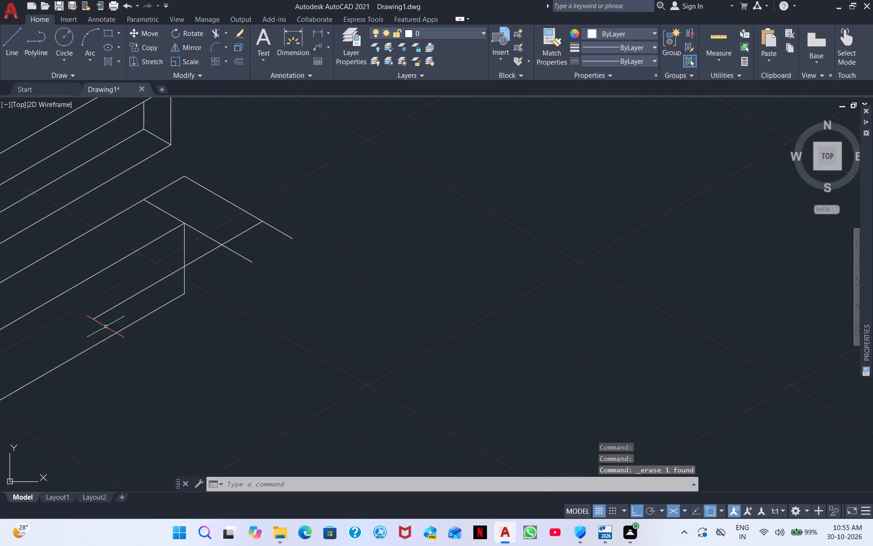
click(12, 40)
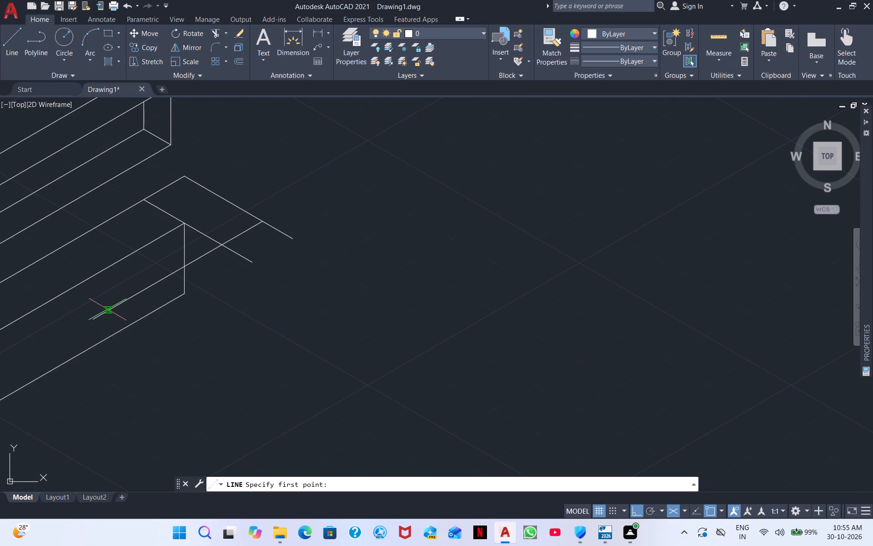
click(90, 318)
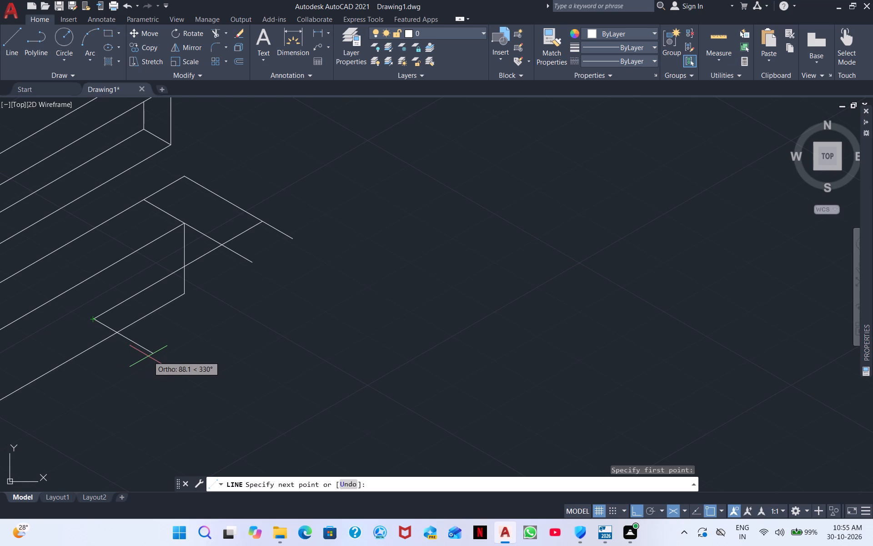
text(60)
key(Return)
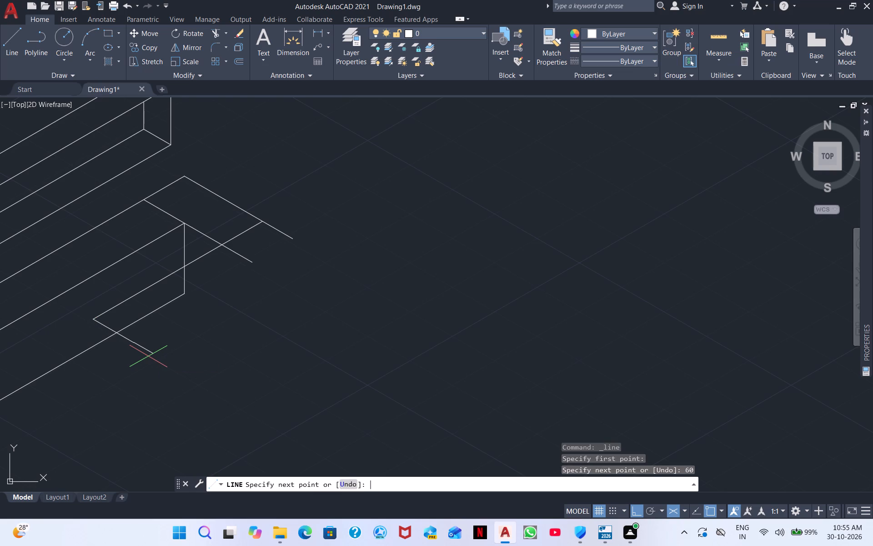
scroll(241, 208, down, 4)
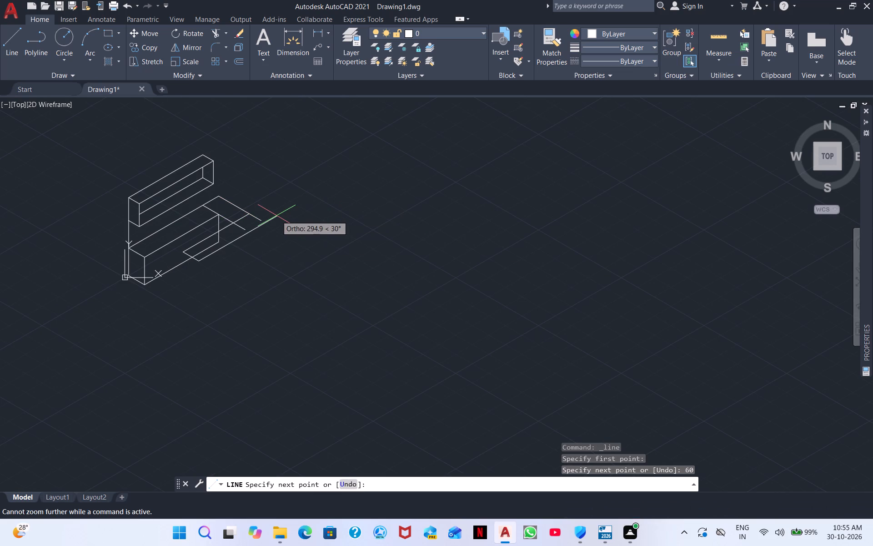
scroll(262, 230, up, 5)
click(348, 121)
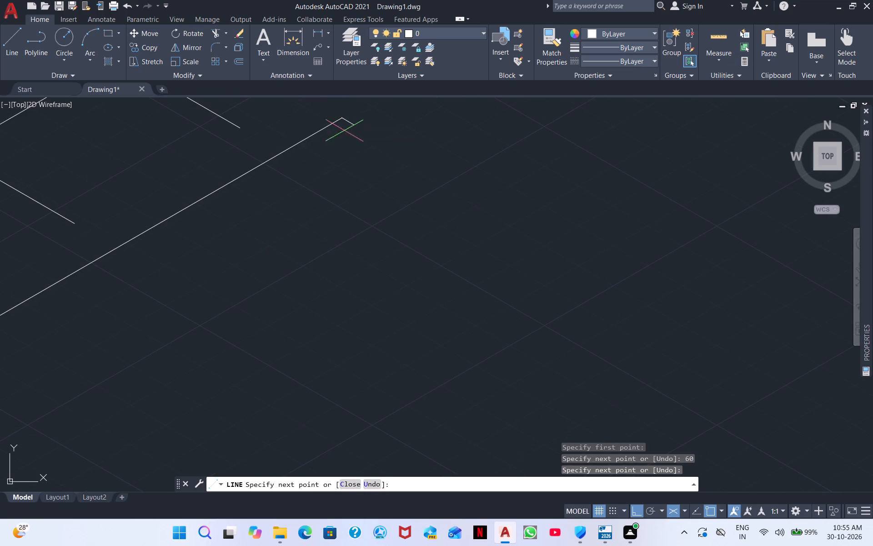
right_click(429, 207)
click(462, 212)
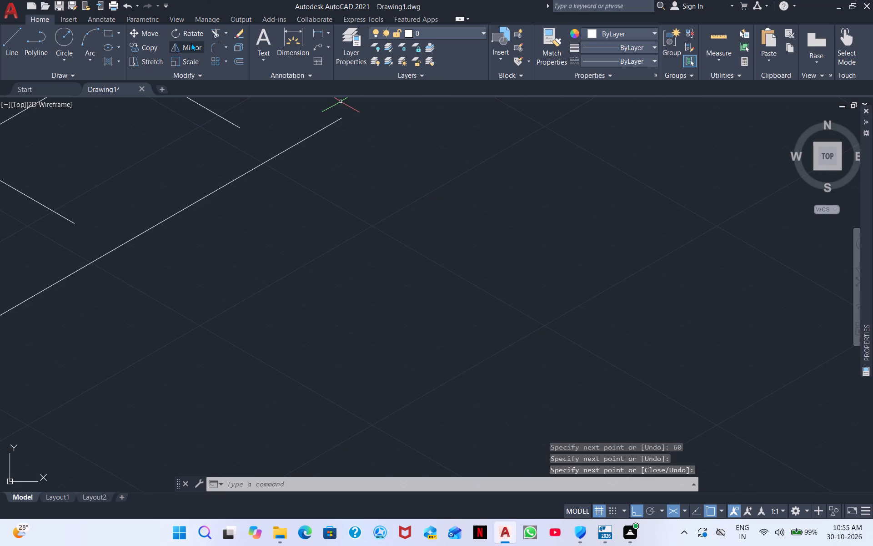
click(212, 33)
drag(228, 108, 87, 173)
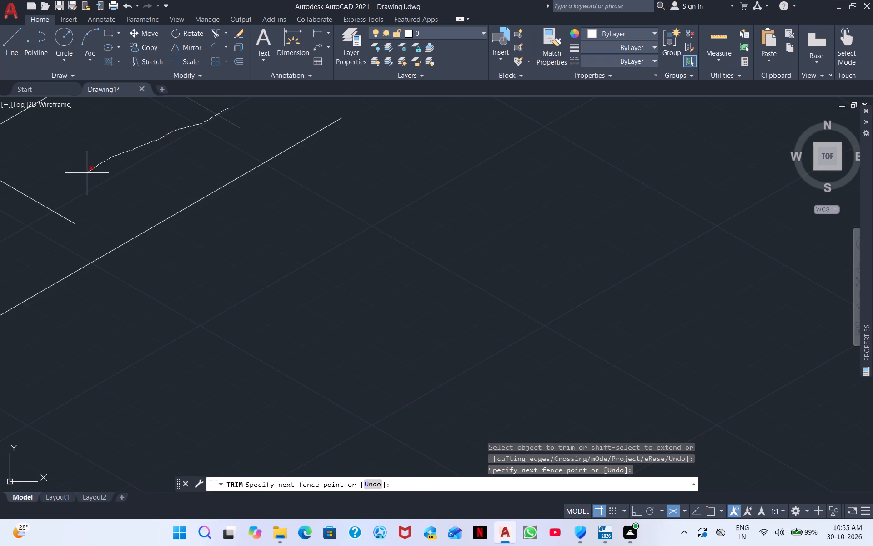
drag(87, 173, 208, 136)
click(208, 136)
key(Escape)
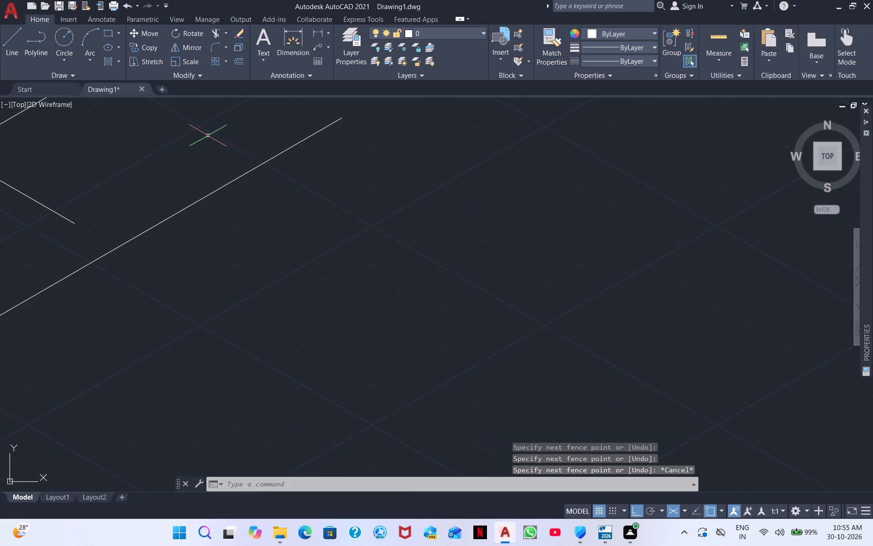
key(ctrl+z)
Extend the wing's two 330° cross edges to meet the long outer 30° line.
scroll(180, 127, down, 3)
middle_drag(186, 163, 196, 202)
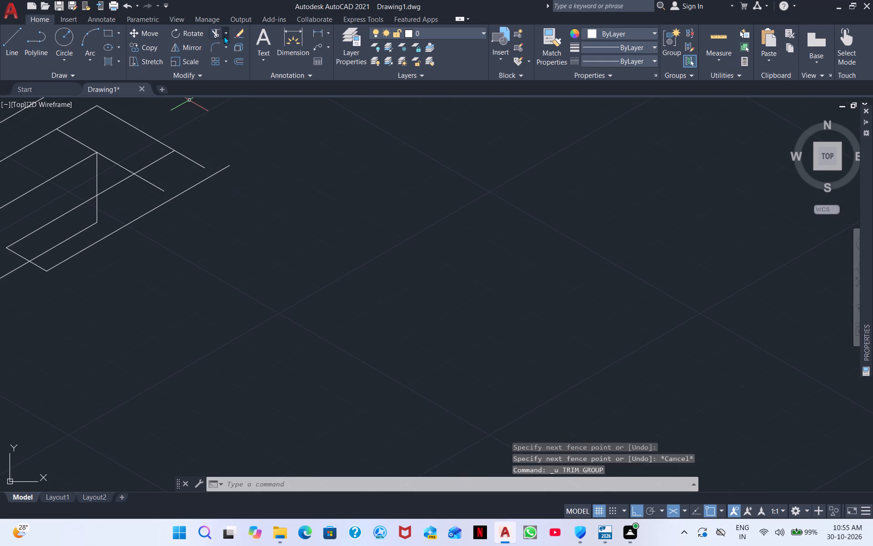
click(212, 34)
shift+drag(207, 157, 198, 176)
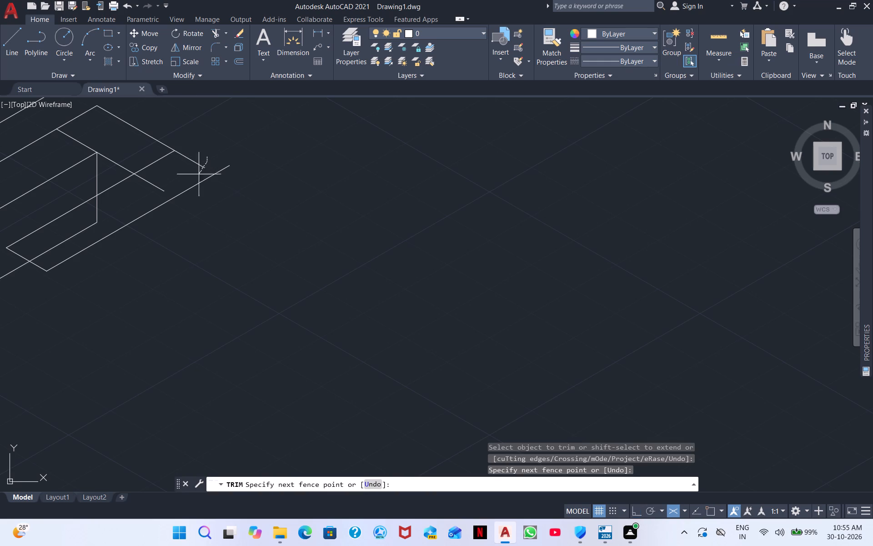
shift+drag(198, 176, 151, 197)
shift+drag(167, 177, 158, 195)
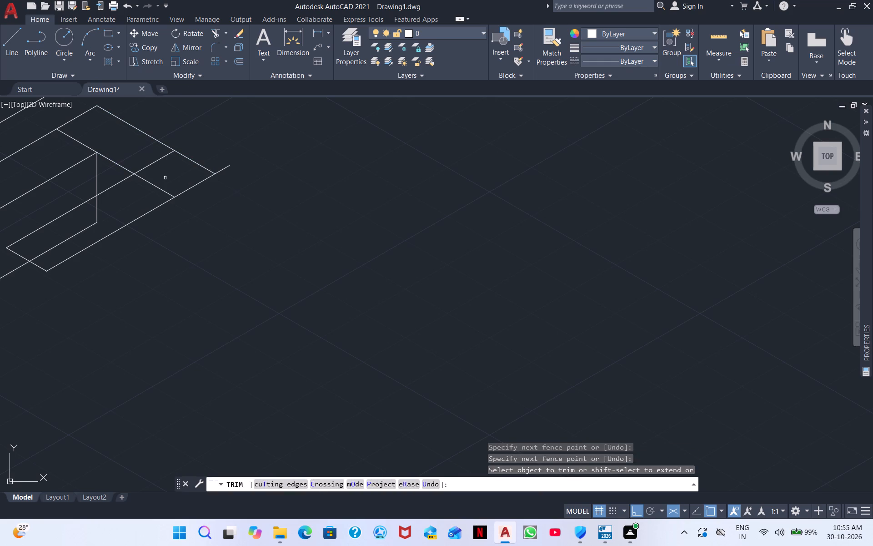
Trim the 210° line between the wing's cross edges and the box's vertical and bottom edges where the wing covers them.
drag(156, 159, 168, 176)
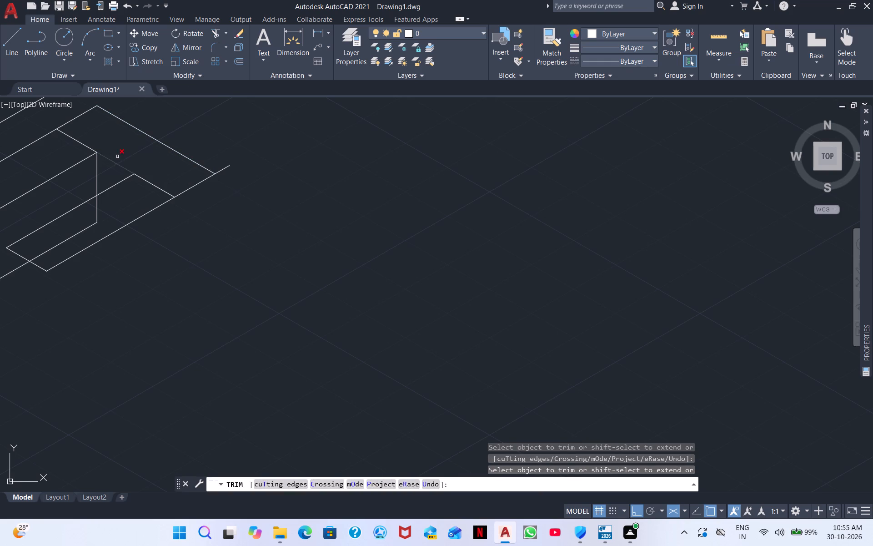
scroll(107, 163, down, 2)
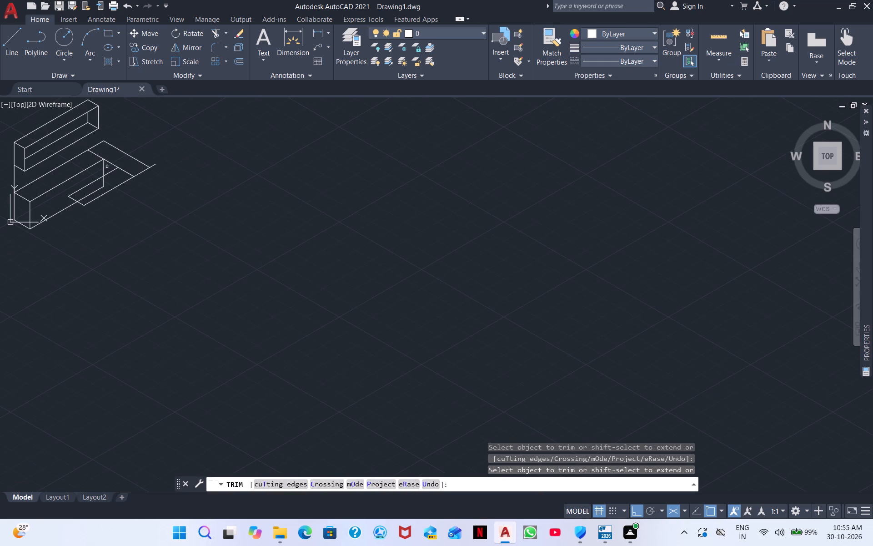
drag(104, 183, 102, 188)
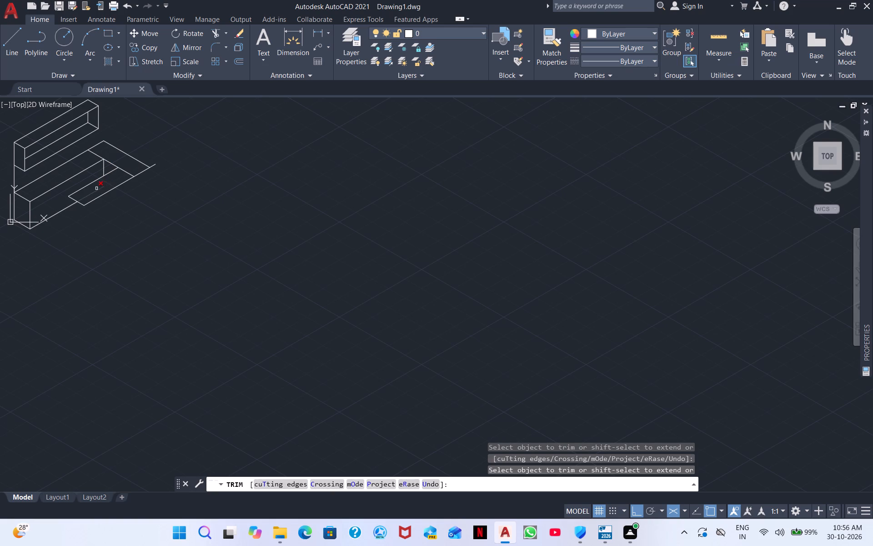
click(96, 188)
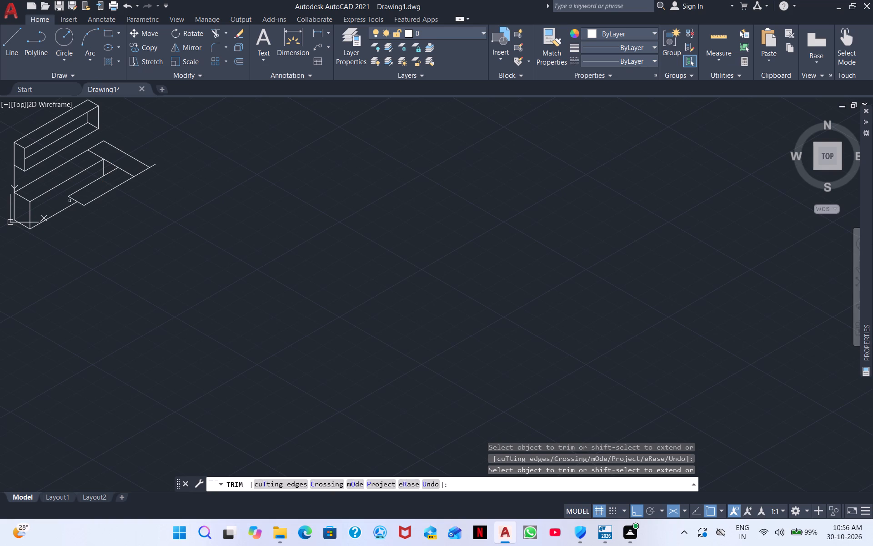
Trim away both pieces of the 60 cm end line at the wing's front.
click(75, 198)
click(80, 204)
right_click(147, 212)
click(196, 217)
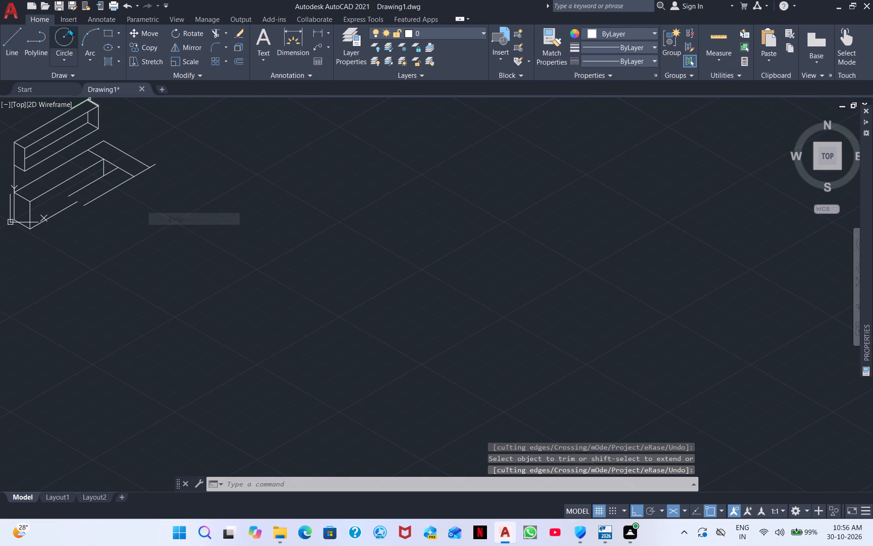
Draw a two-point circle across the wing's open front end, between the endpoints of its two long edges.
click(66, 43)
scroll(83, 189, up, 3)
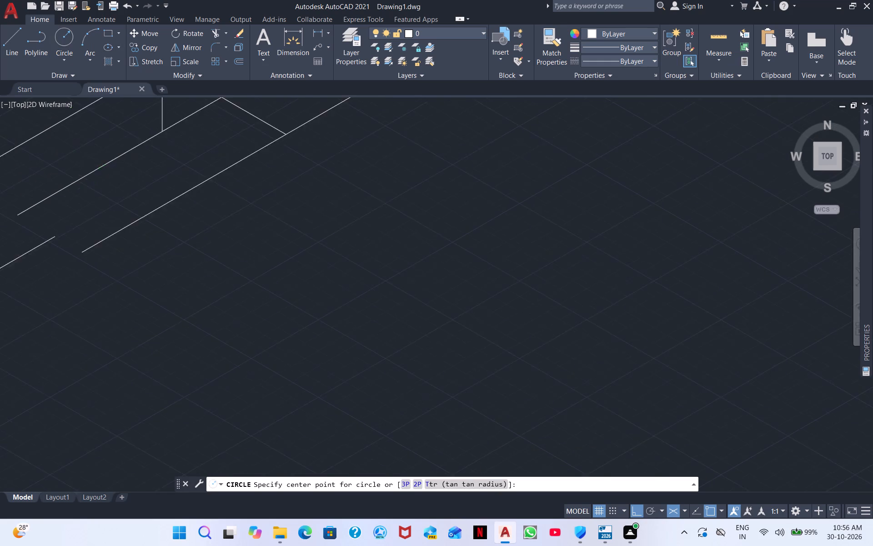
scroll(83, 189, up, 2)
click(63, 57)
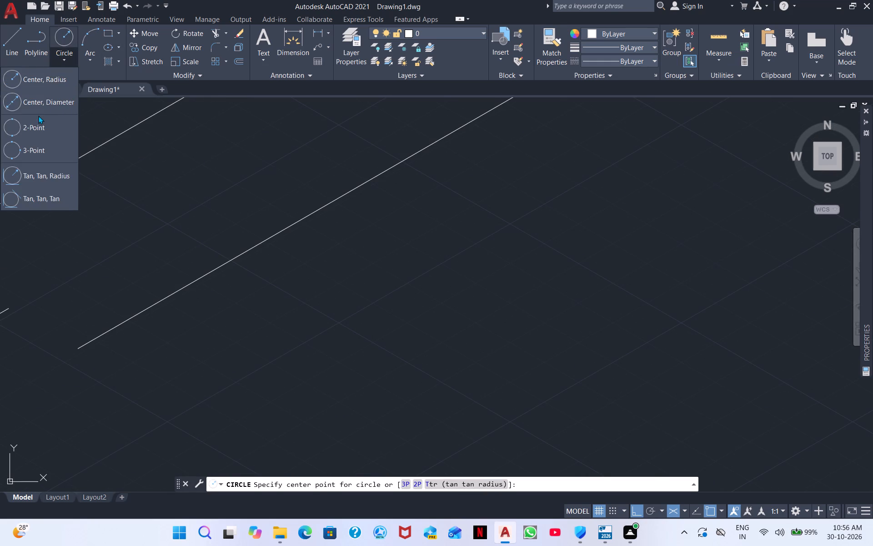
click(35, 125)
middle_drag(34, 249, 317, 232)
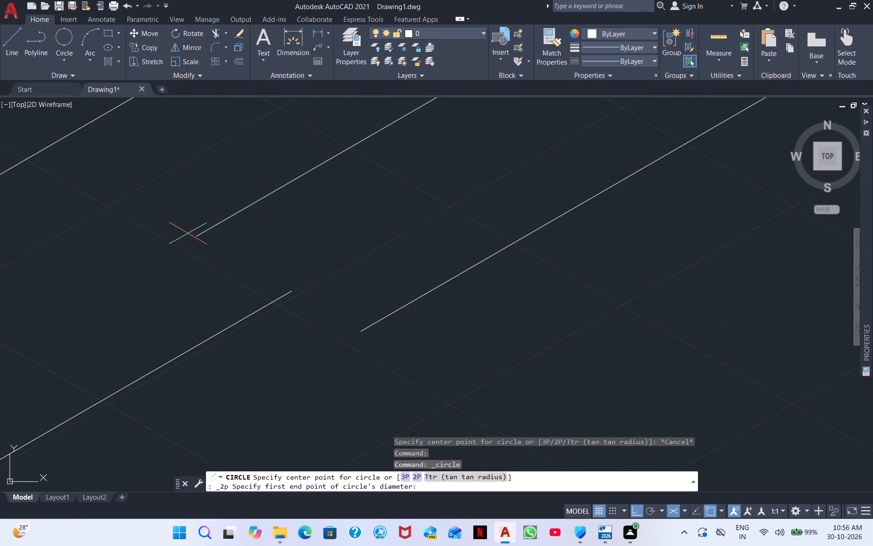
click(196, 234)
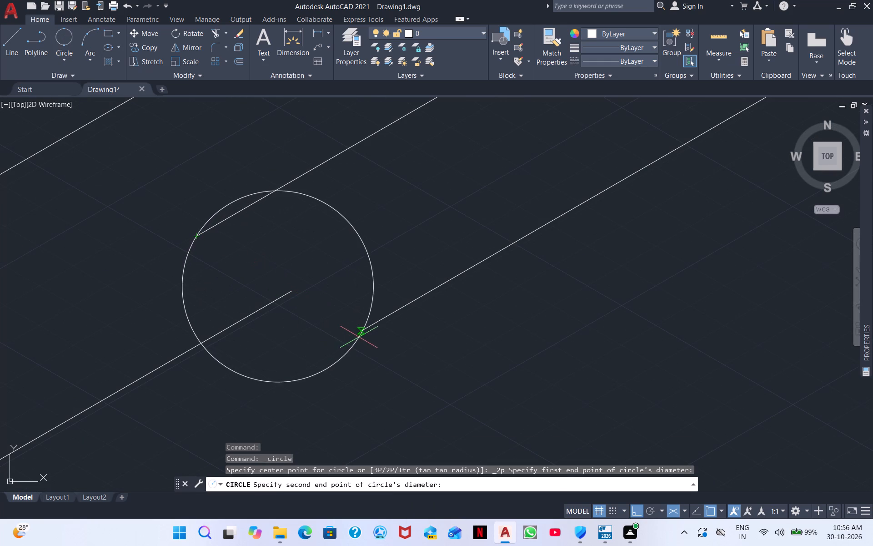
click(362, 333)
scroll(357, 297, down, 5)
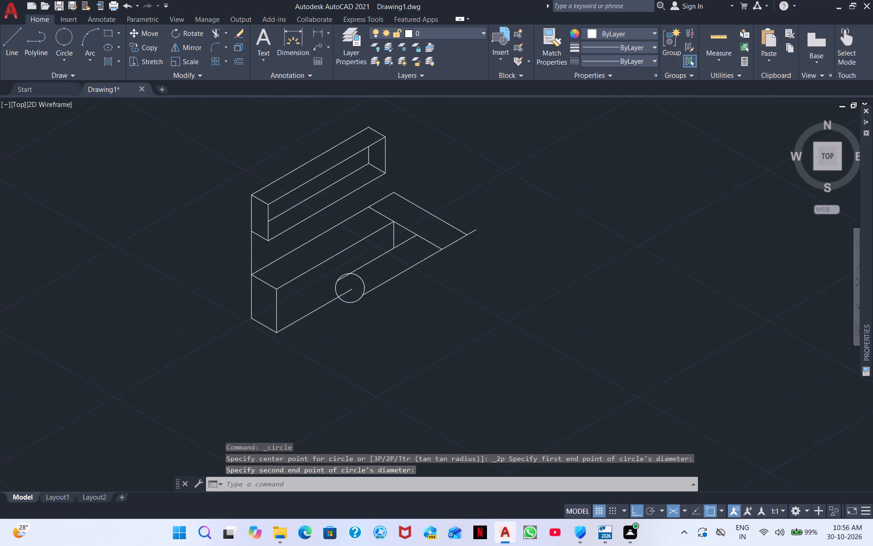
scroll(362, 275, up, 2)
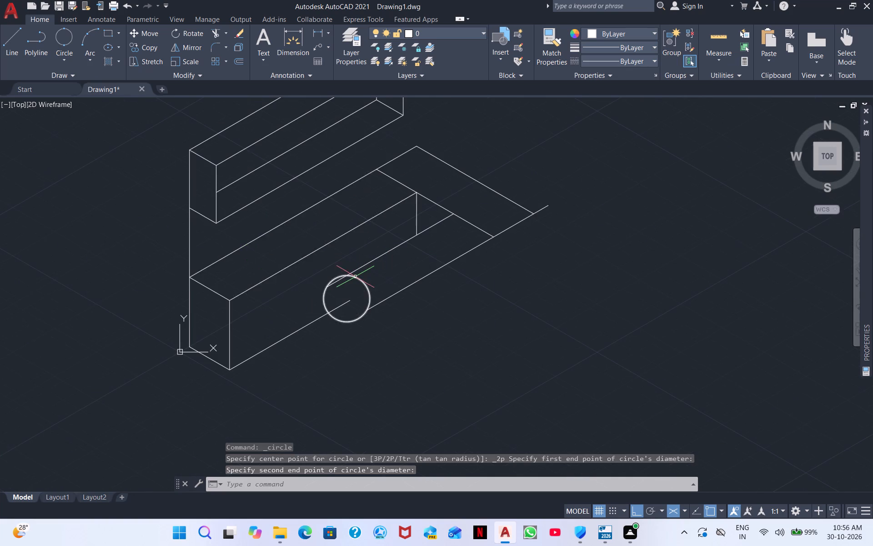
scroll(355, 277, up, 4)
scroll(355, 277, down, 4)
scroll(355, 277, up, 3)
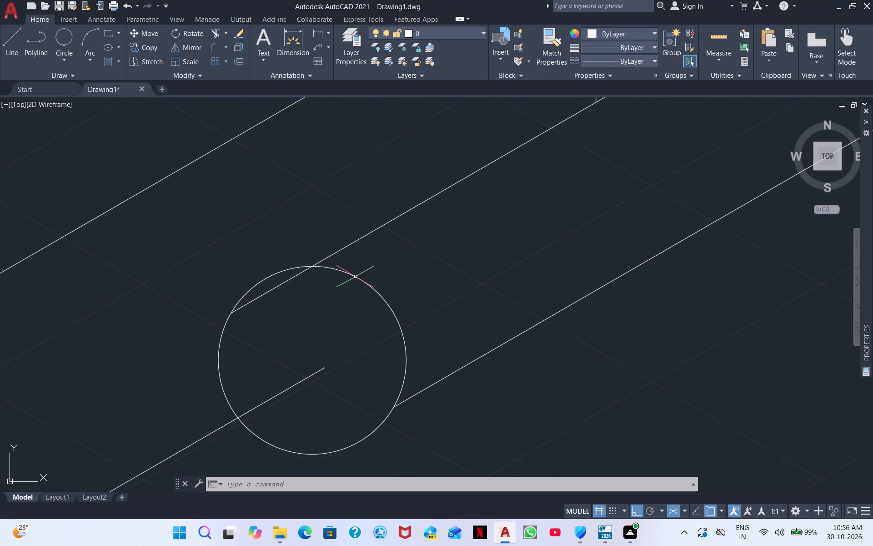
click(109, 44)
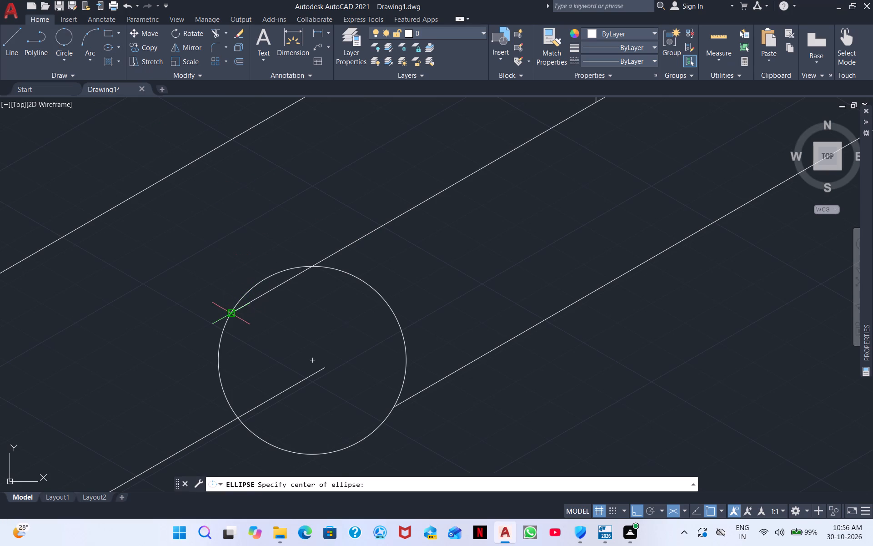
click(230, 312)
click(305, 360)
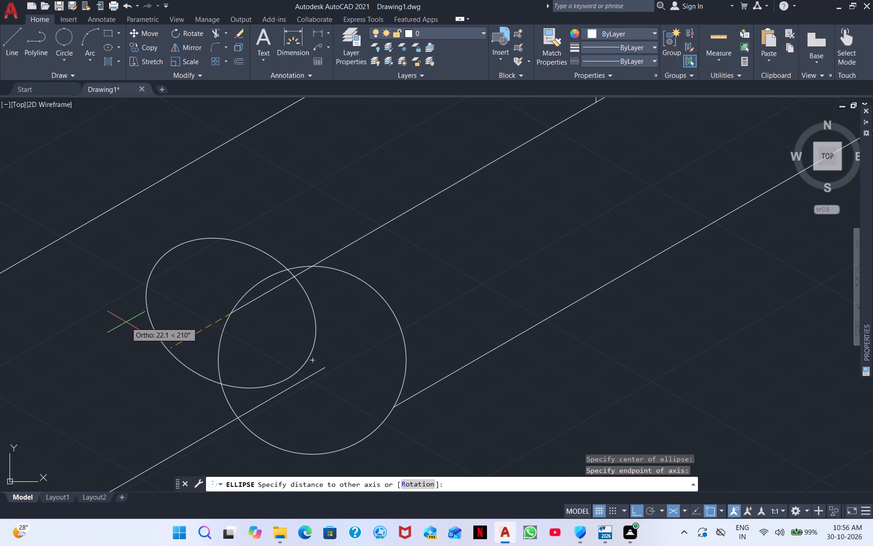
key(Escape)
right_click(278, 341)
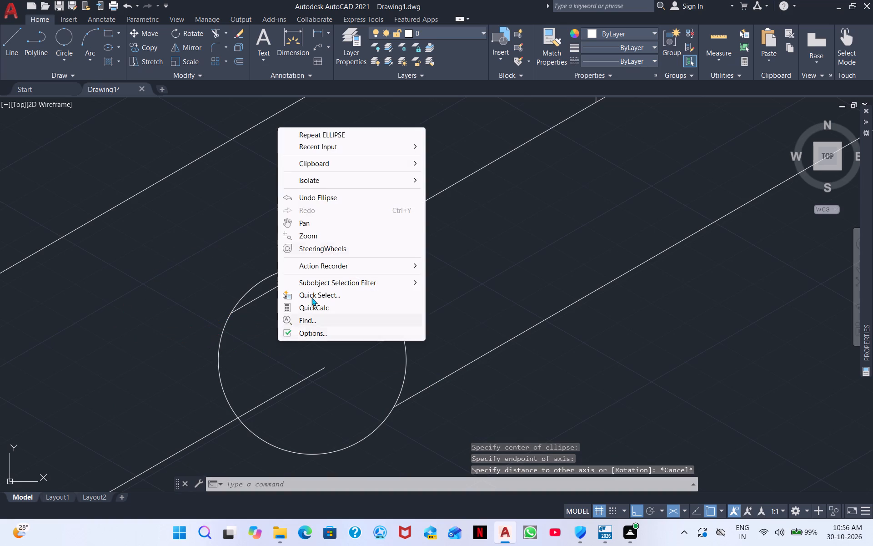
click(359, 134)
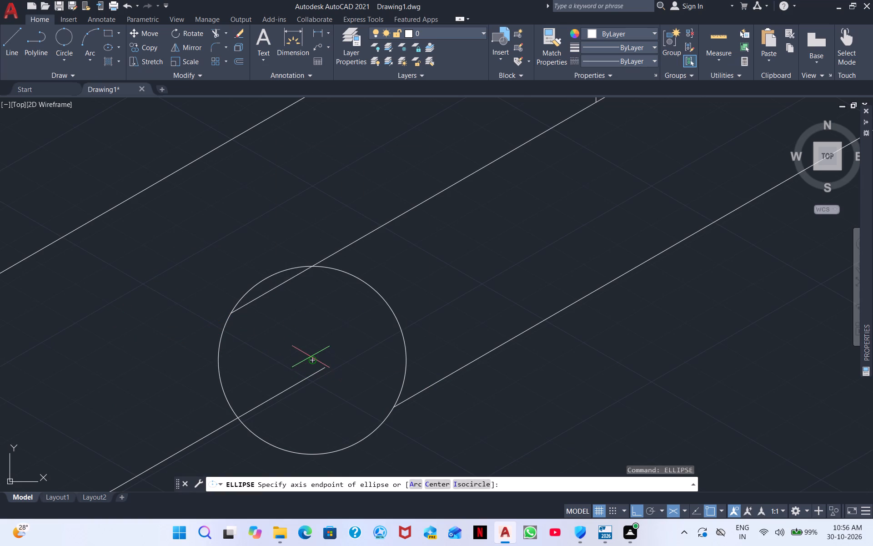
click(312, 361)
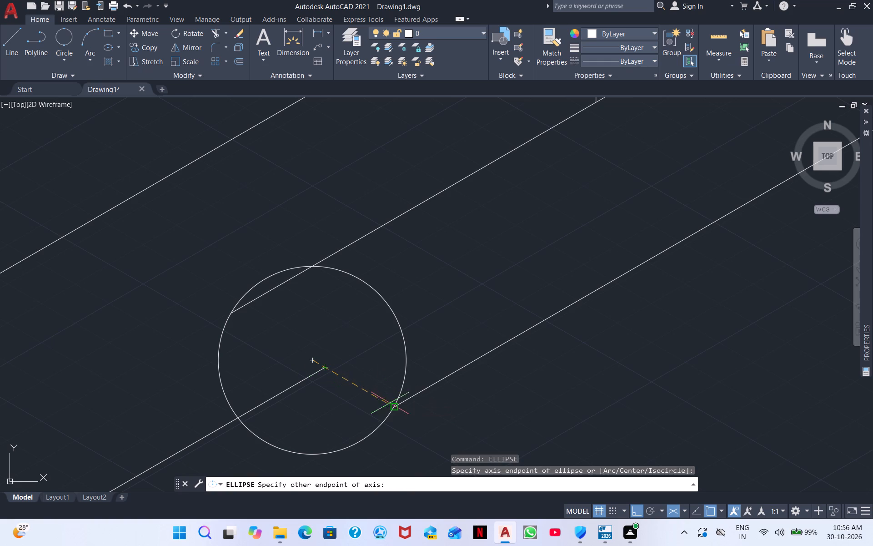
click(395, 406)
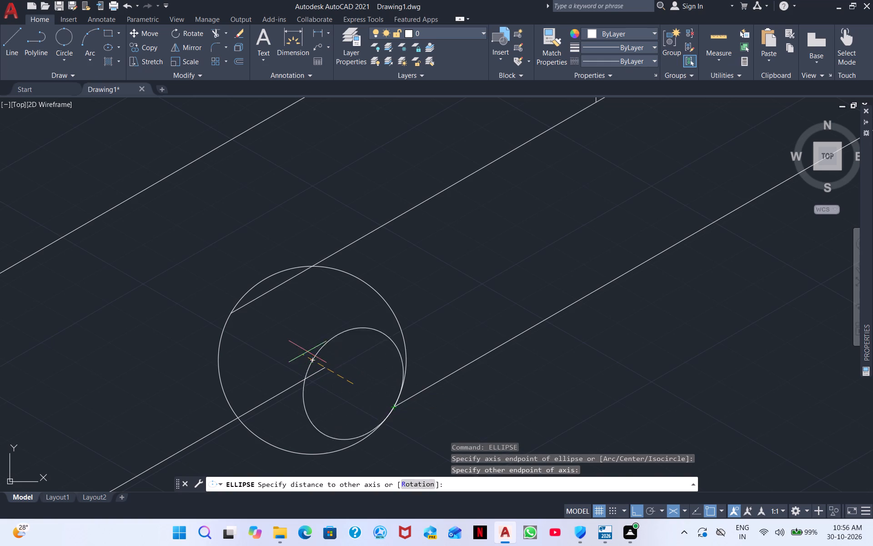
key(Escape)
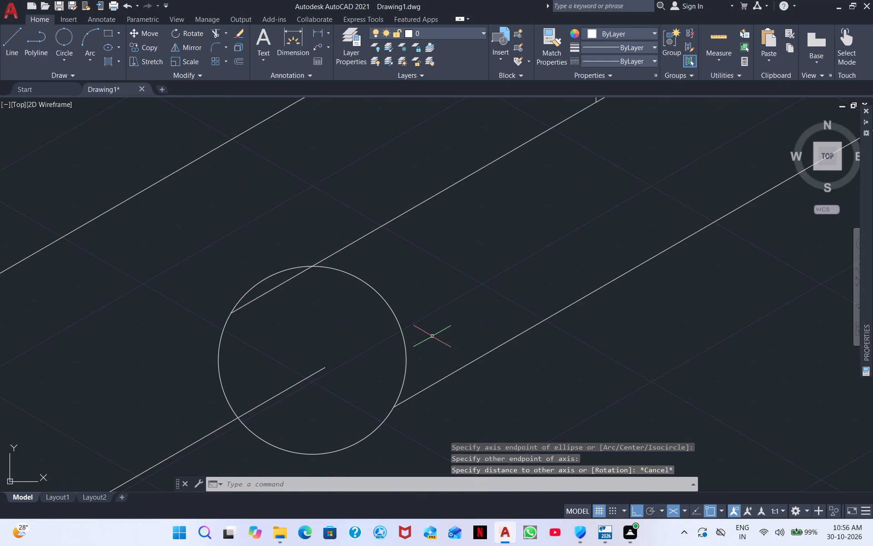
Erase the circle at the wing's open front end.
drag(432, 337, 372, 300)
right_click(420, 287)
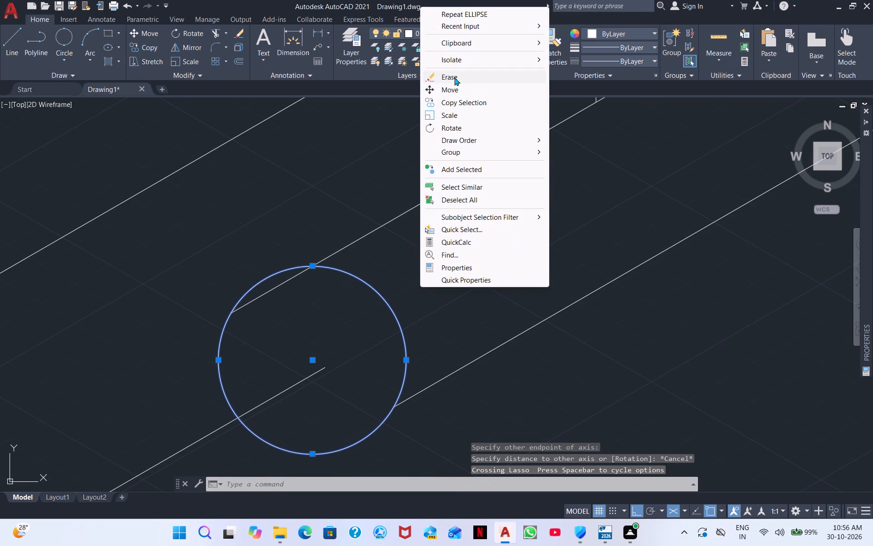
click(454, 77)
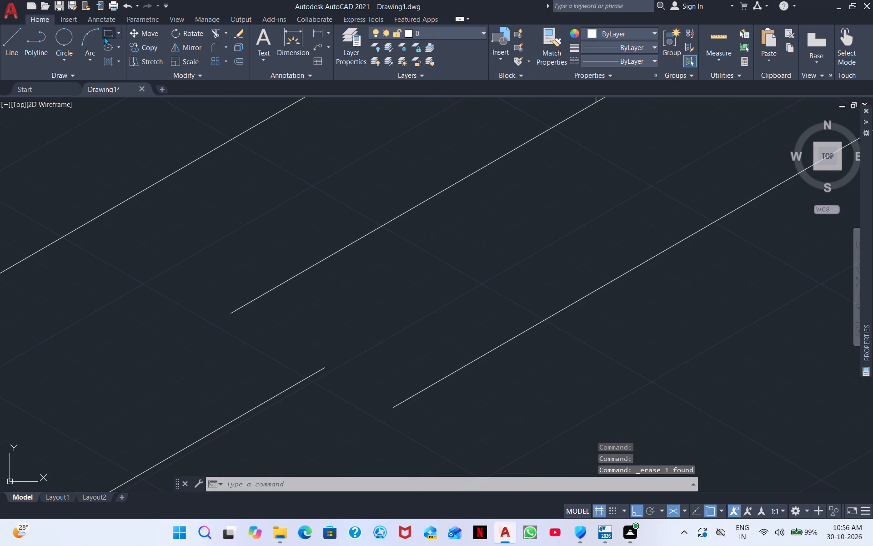
Draw a three-point arc from the wing's inner long edge endpoint through its outer long edge endpoint, ending freely beyond it.
click(91, 36)
click(230, 312)
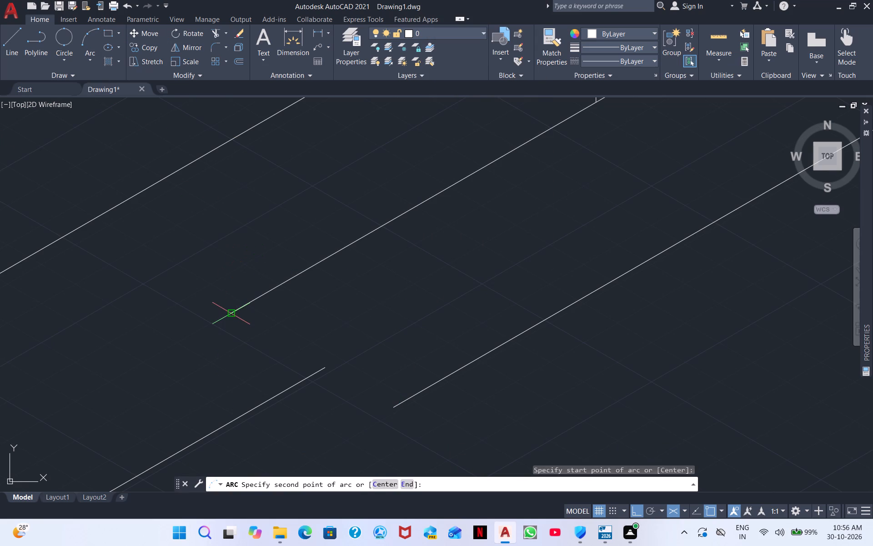
click(397, 408)
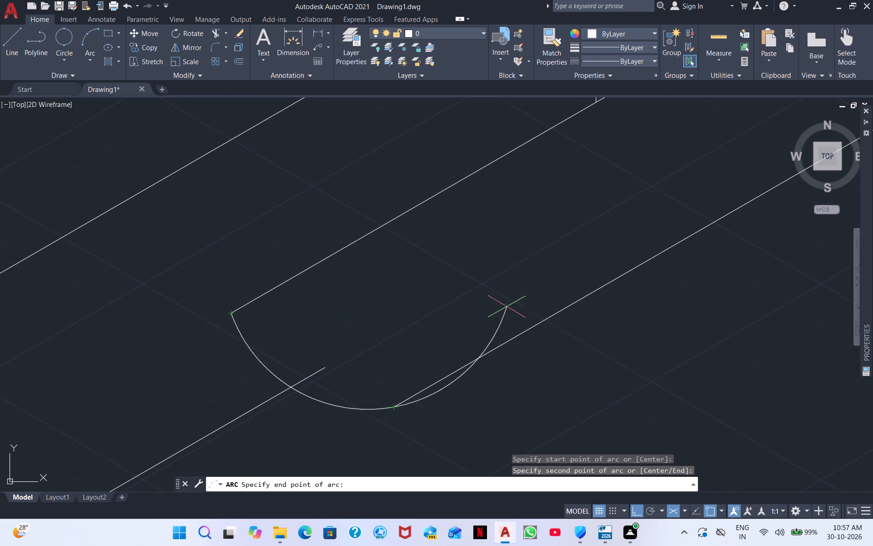
scroll(717, 386, down, 3)
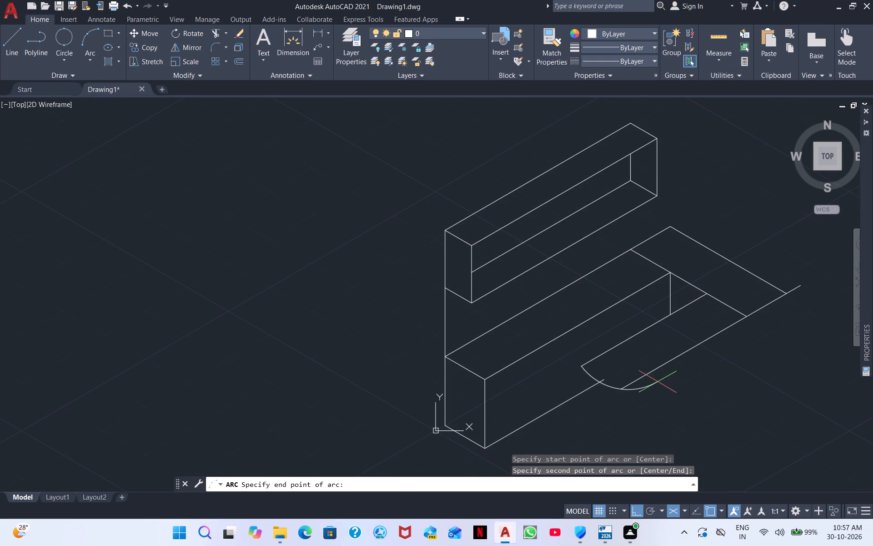
scroll(657, 394, up, 4)
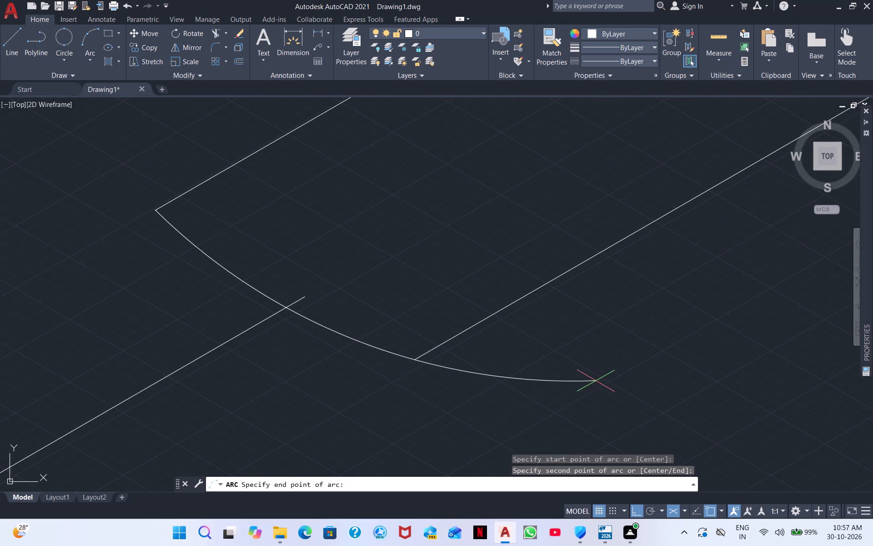
click(623, 374)
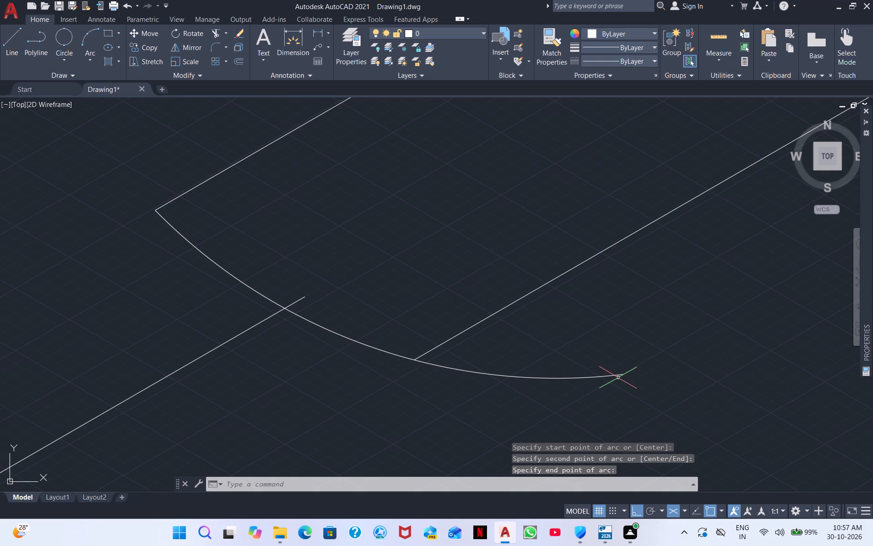
key(Escape)
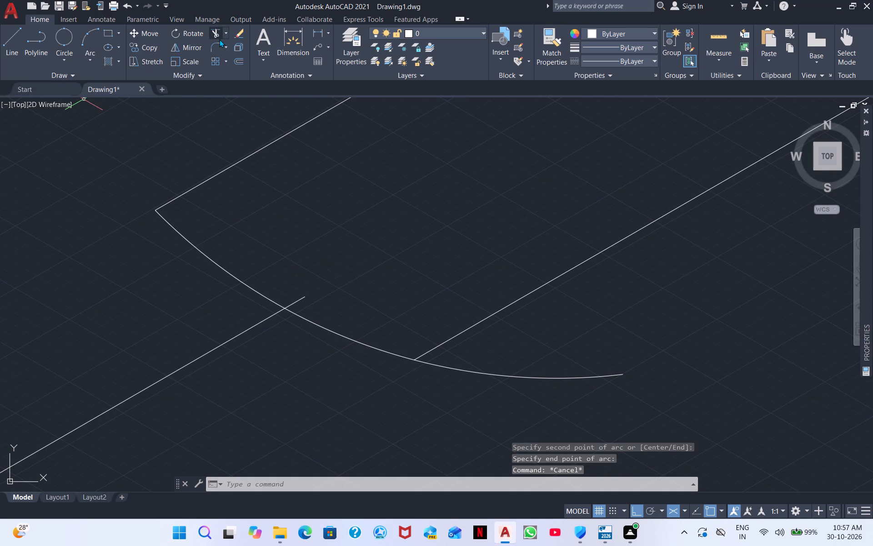
Trim the part of the arc that runs past the wing's outer long edge.
click(214, 36)
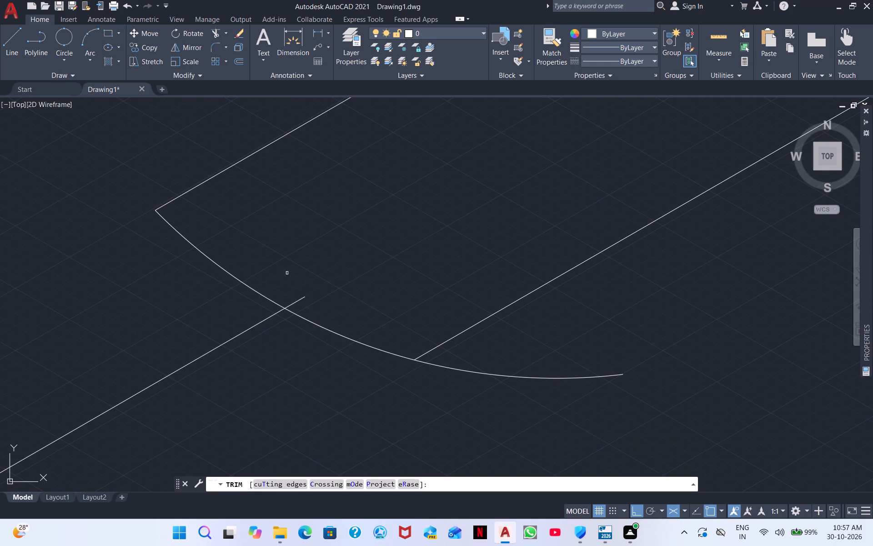
drag(497, 360, 494, 411)
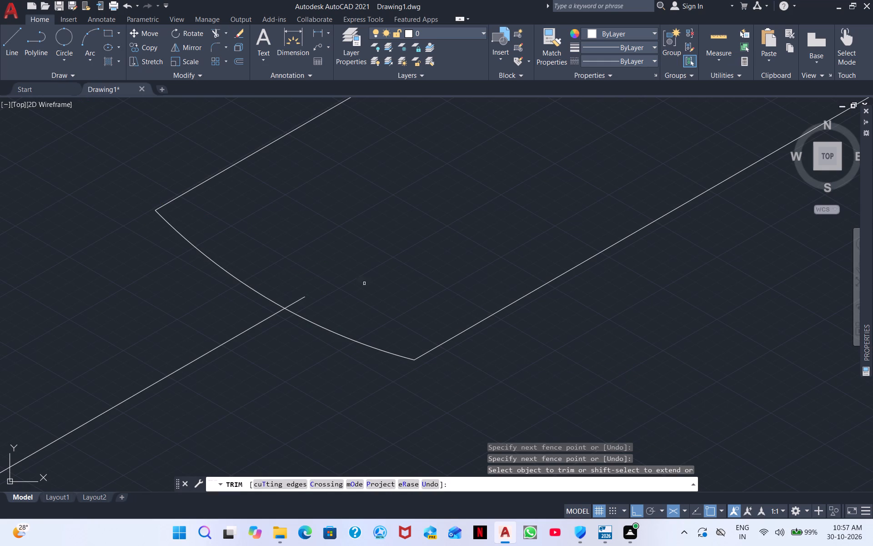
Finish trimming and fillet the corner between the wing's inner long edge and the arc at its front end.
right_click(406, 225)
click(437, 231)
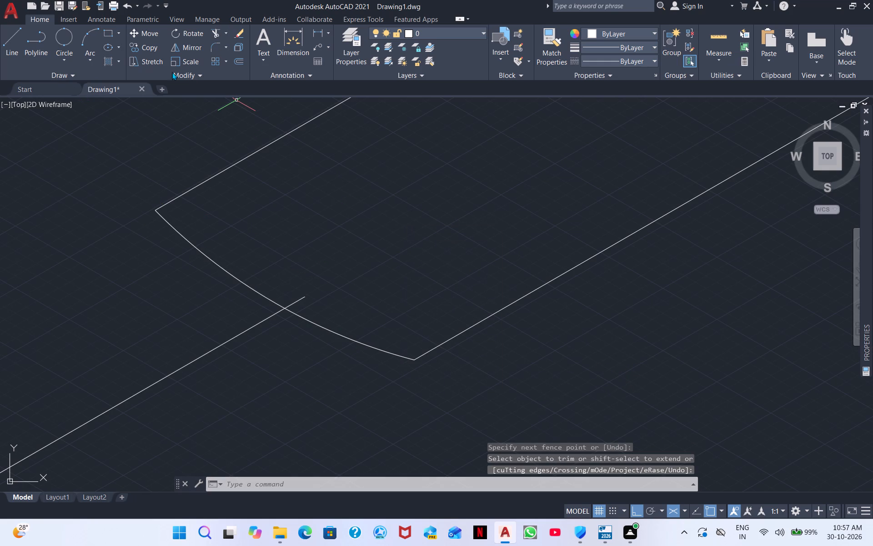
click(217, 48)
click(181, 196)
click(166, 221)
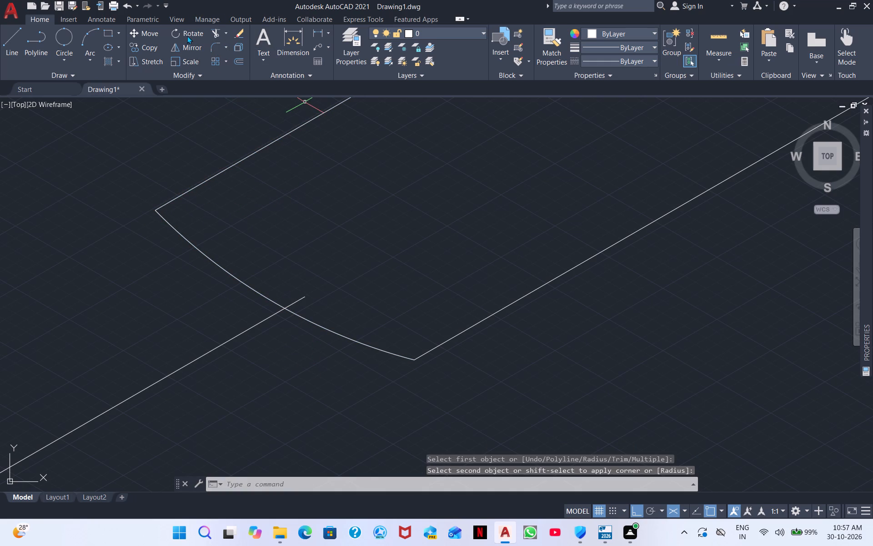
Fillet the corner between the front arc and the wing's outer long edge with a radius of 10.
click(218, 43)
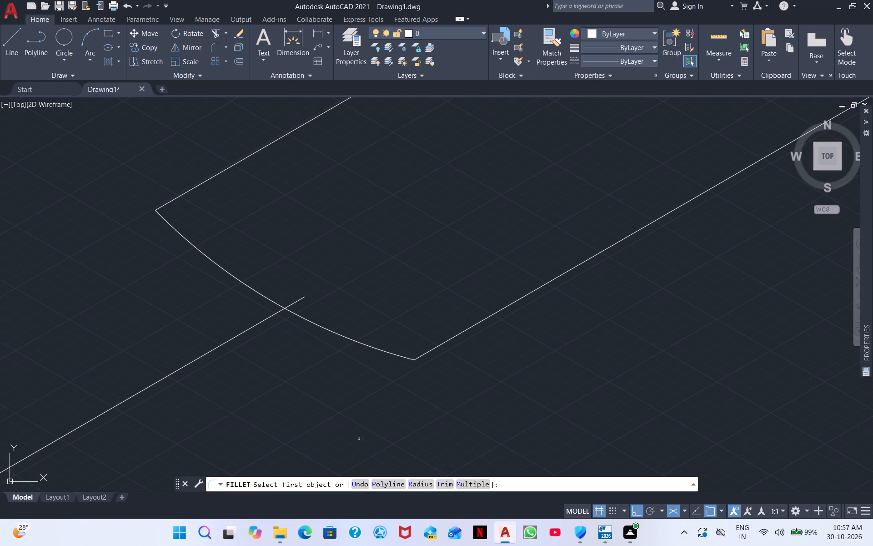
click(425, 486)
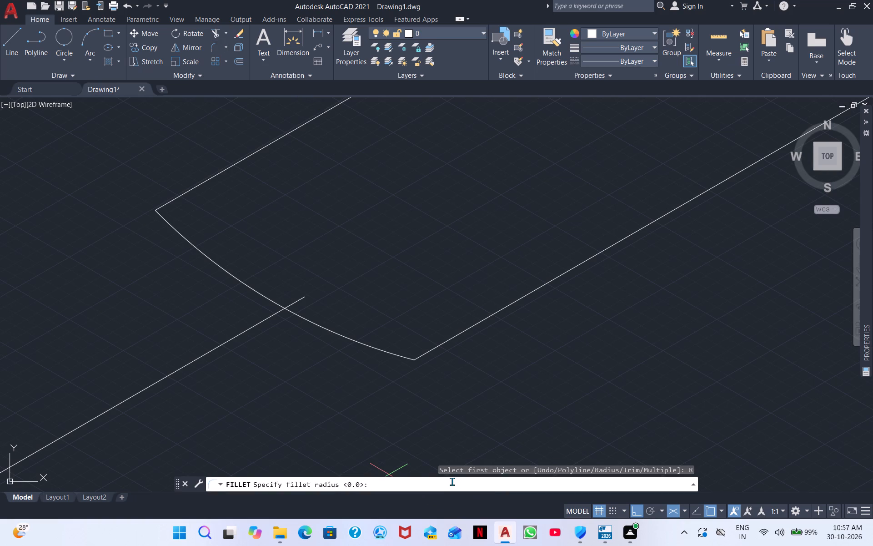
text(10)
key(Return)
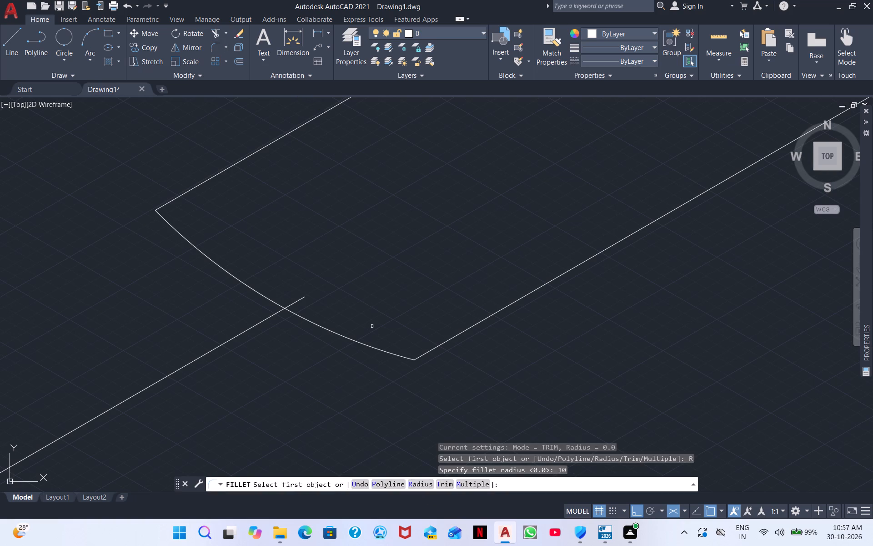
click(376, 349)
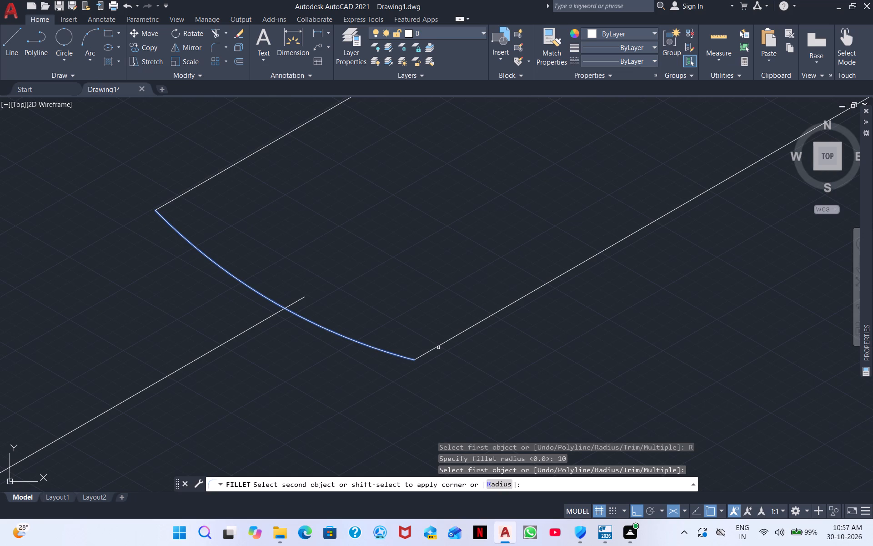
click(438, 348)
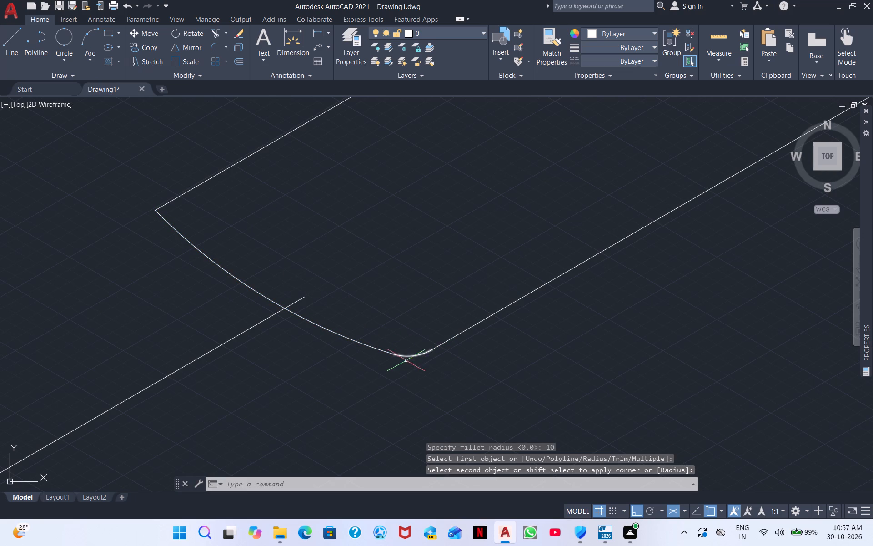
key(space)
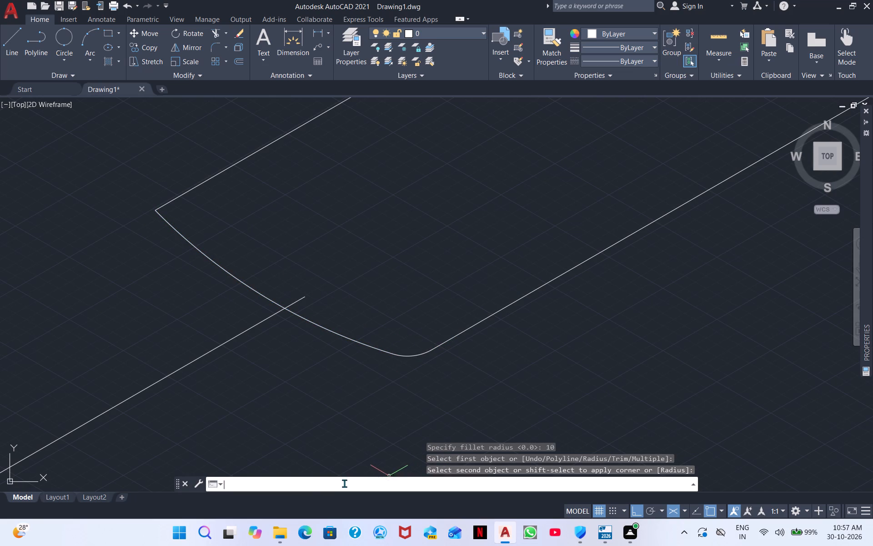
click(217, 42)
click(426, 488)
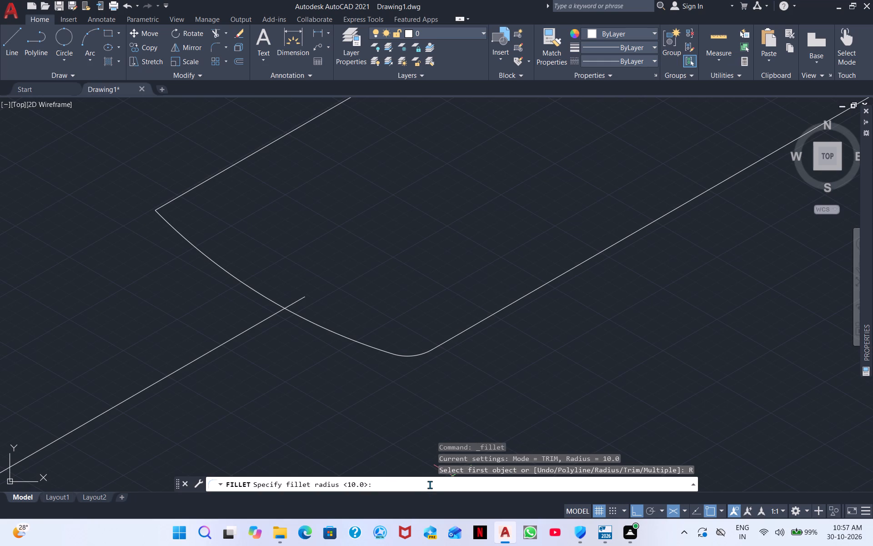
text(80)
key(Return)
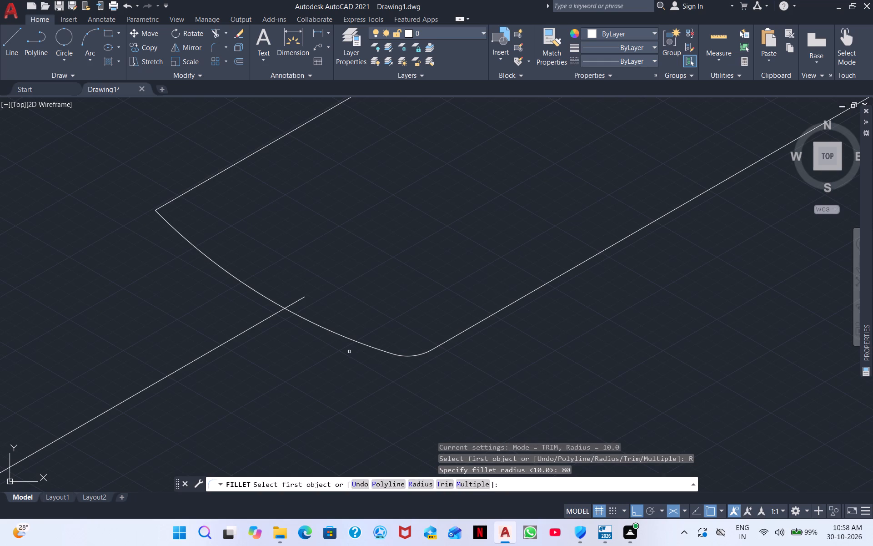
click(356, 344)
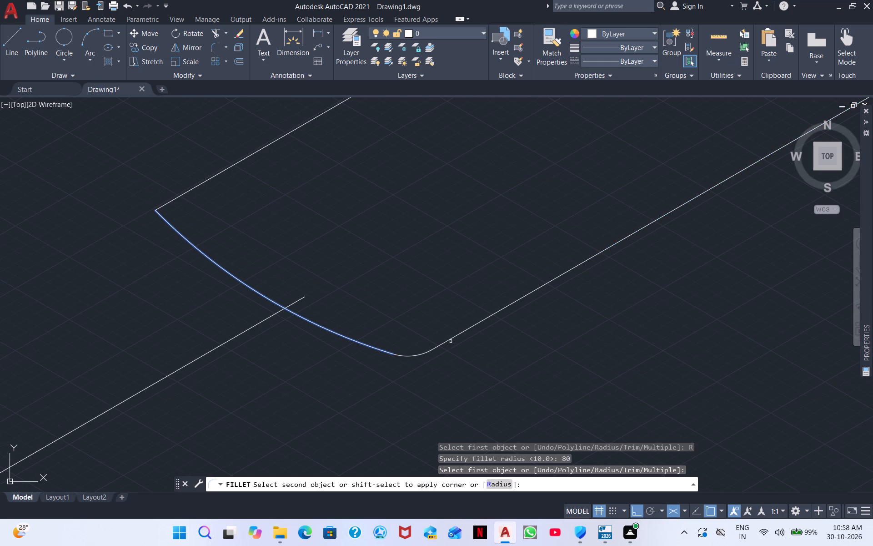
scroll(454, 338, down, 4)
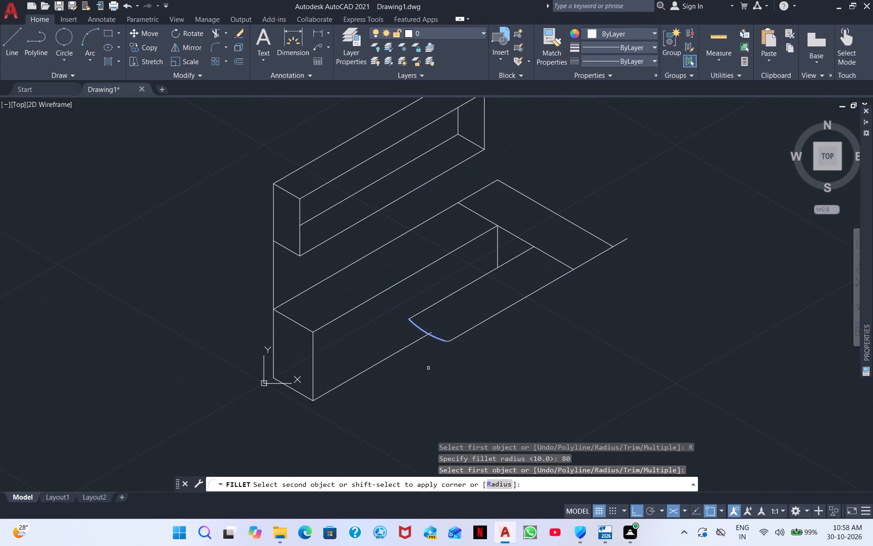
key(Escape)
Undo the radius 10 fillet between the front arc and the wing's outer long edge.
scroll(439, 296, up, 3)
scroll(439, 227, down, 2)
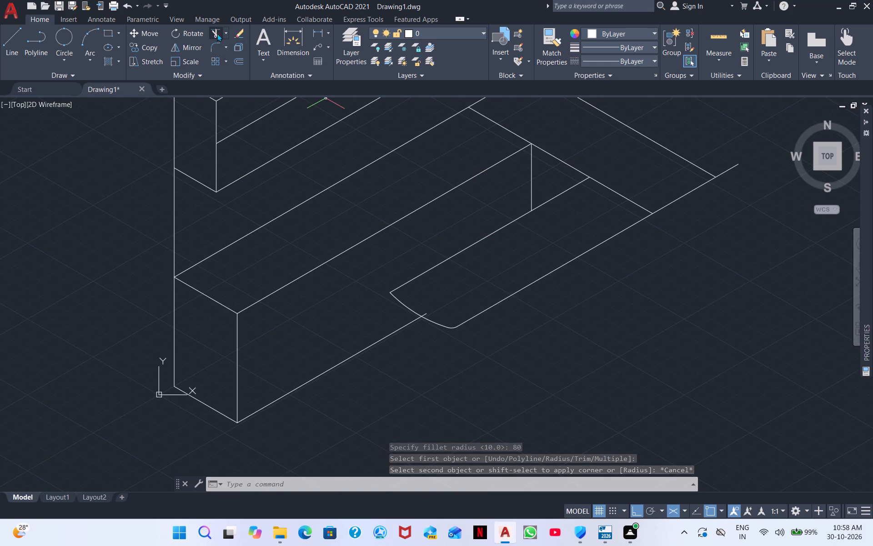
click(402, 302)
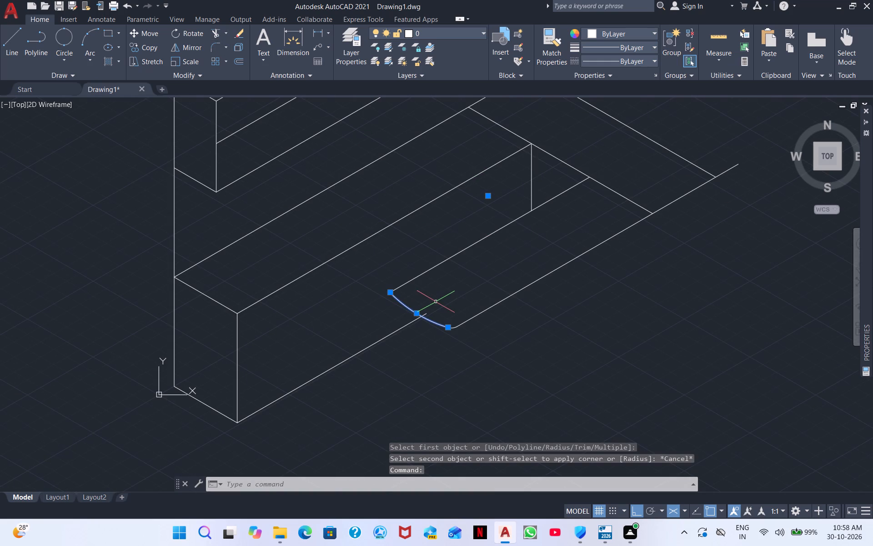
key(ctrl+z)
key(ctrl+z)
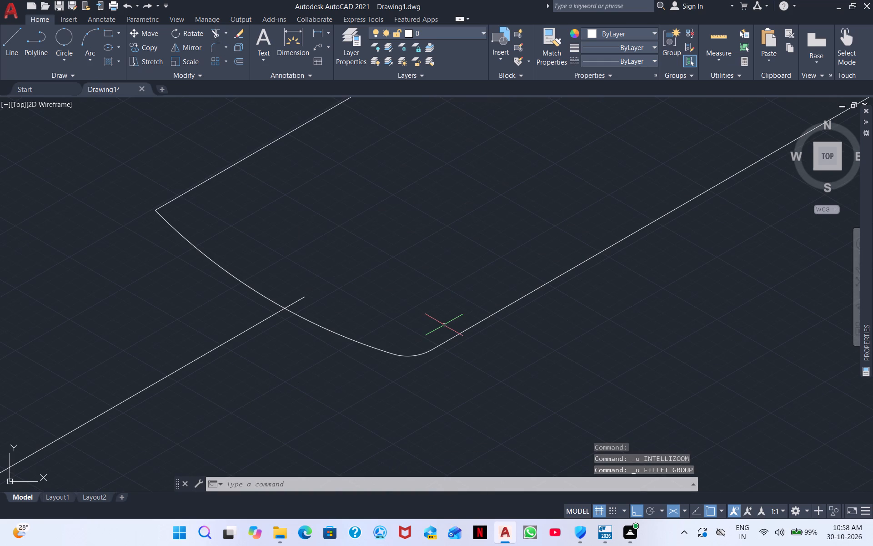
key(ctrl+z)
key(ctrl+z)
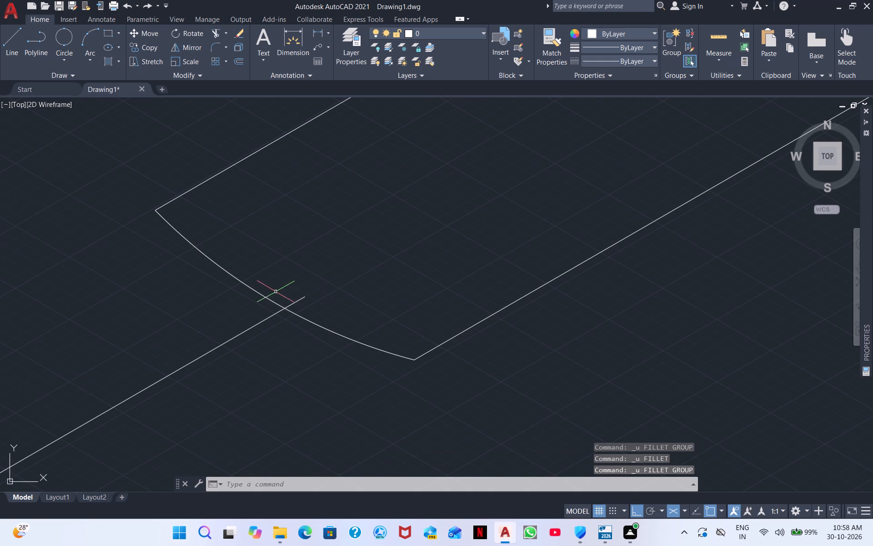
Erase the arc at the wing's front end.
click(256, 287)
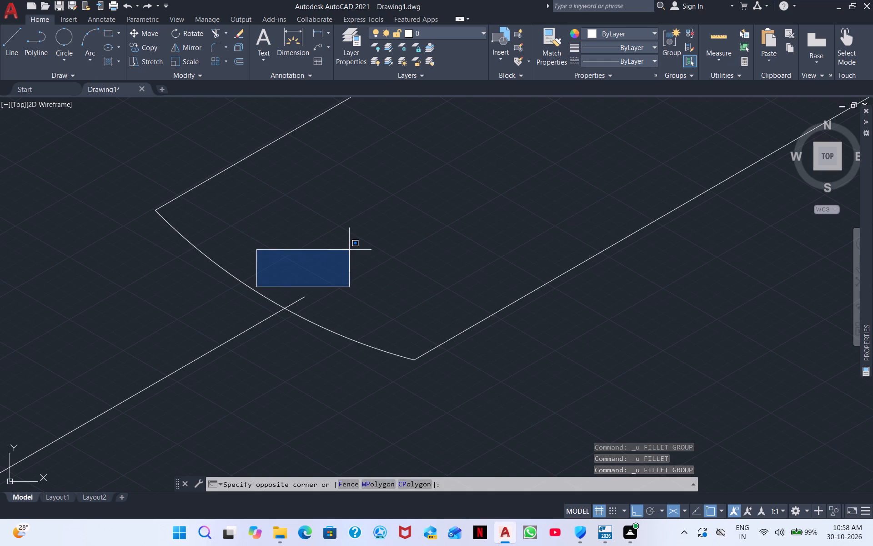
right_click(350, 249)
click(338, 224)
drag(269, 255, 229, 288)
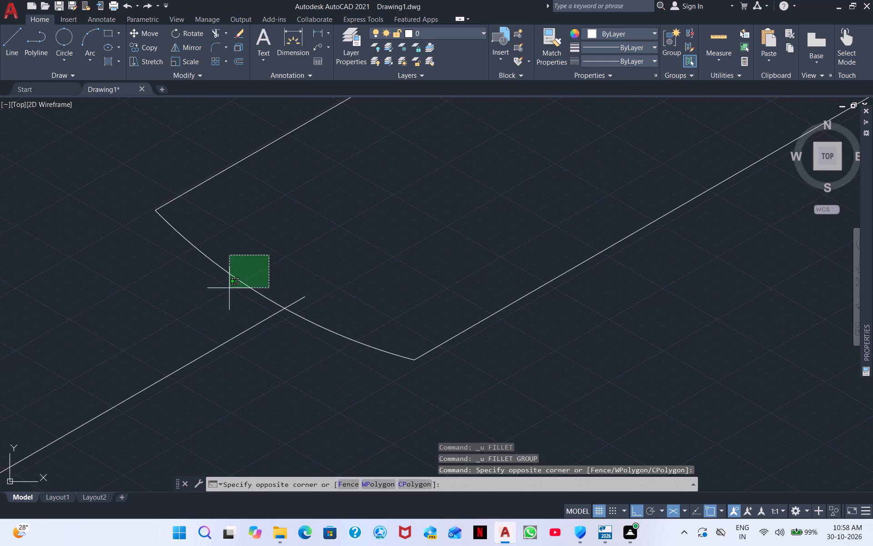
drag(229, 288, 214, 296)
drag(186, 292, 183, 300)
right_click(330, 271)
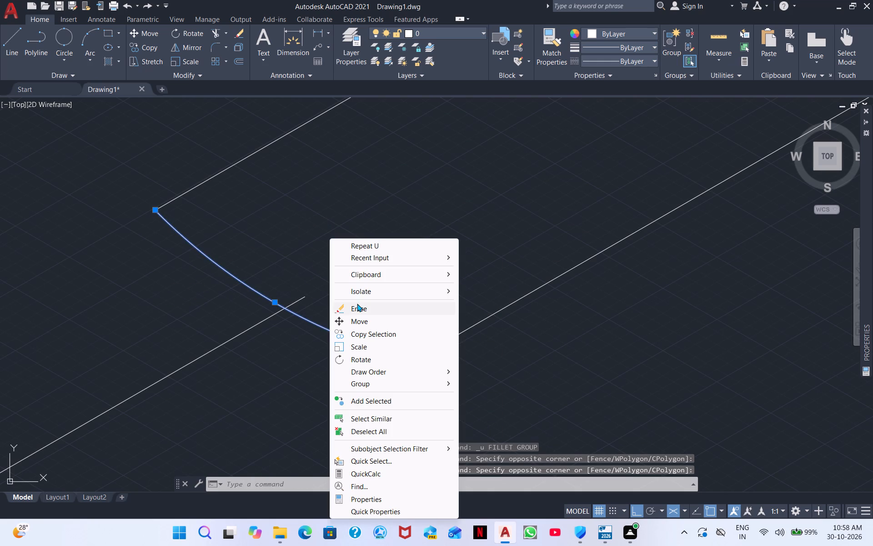
click(356, 308)
Draw a straight line across the wing's open front end, joining the endpoints of its inner and outer long edges.
click(22, 37)
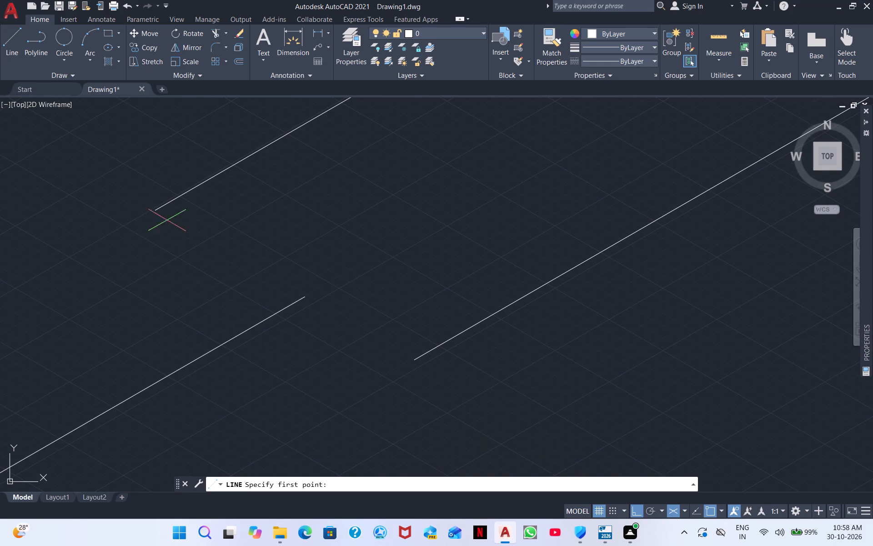
click(158, 210)
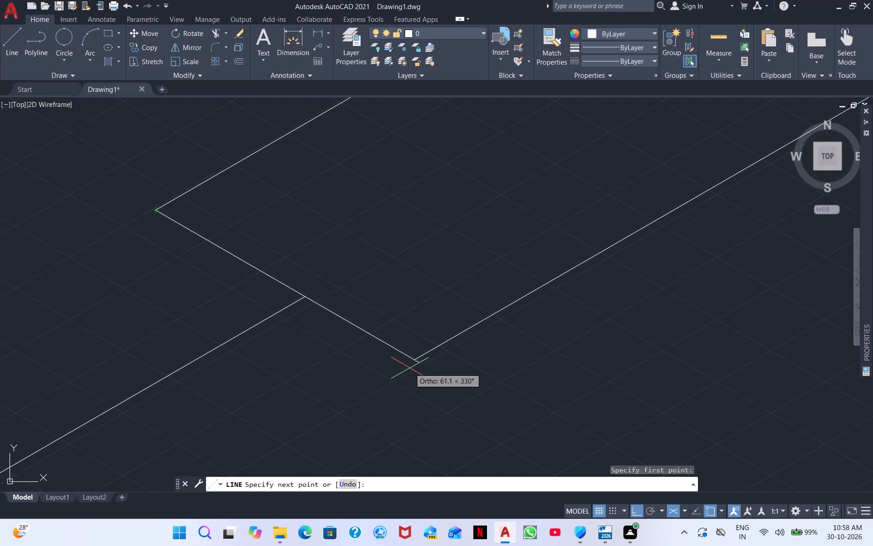
click(410, 365)
key(Escape)
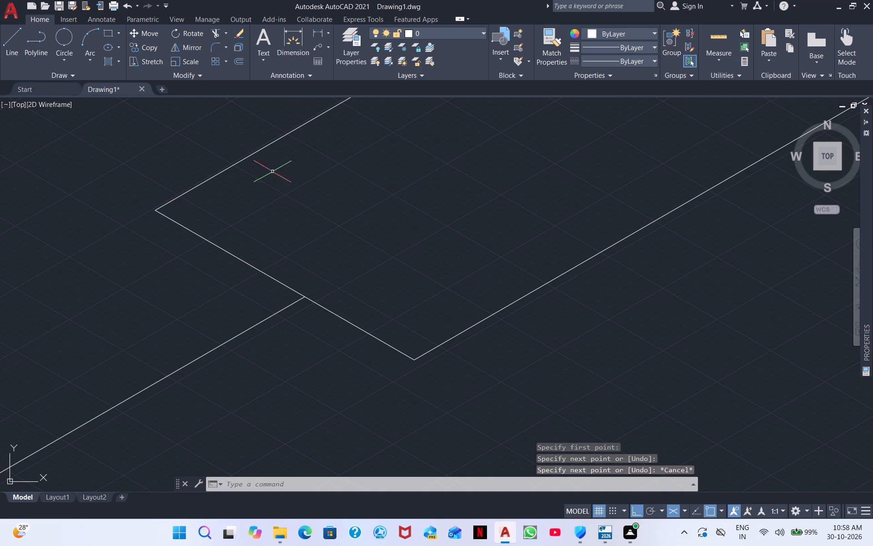
Fillet the corner between the wing's front end line and its outer long edge with a radius of 30.
click(276, 479)
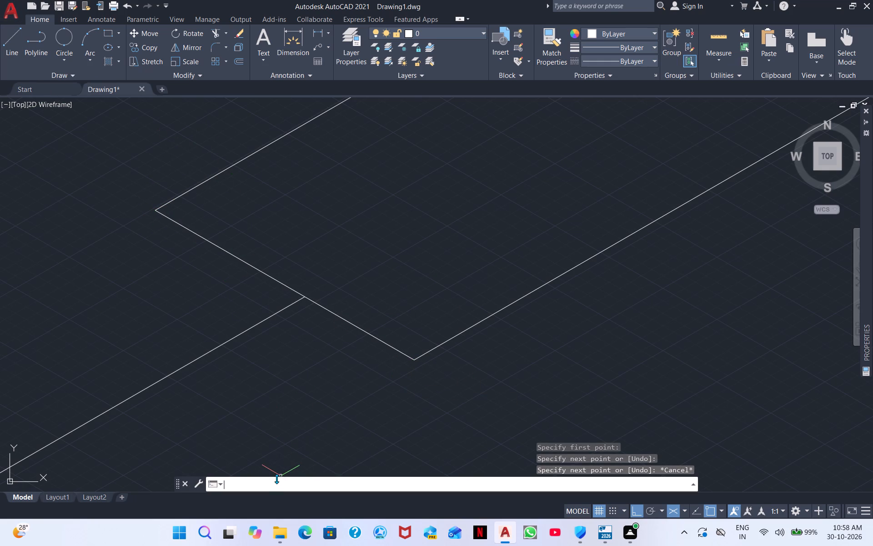
text(F)
key(space)
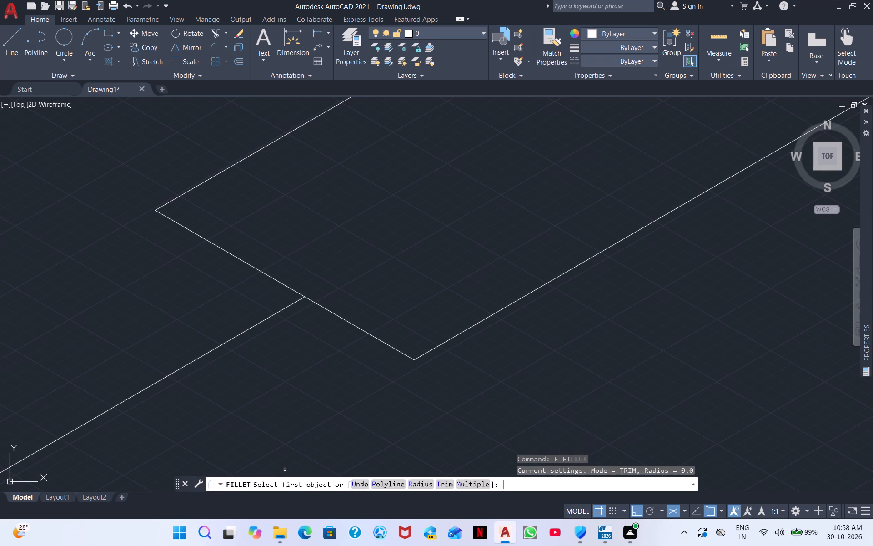
click(425, 485)
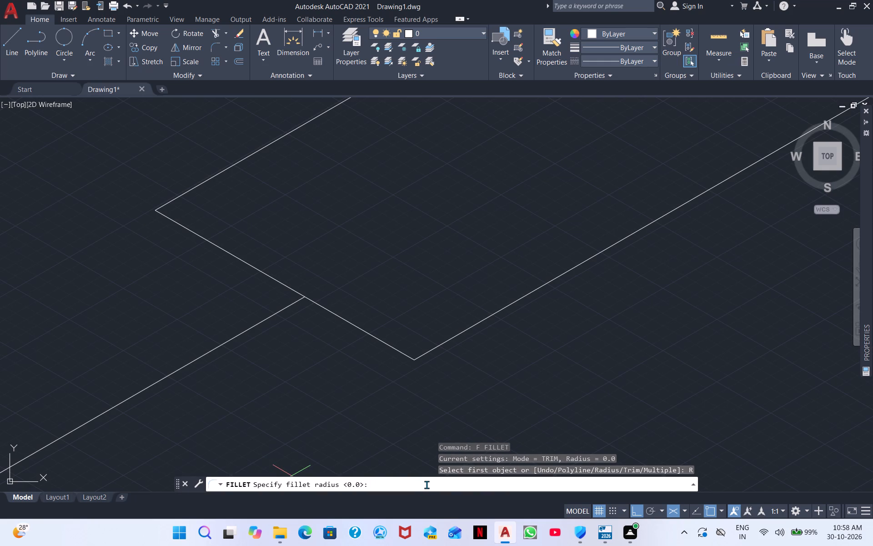
text(30)
key(Return)
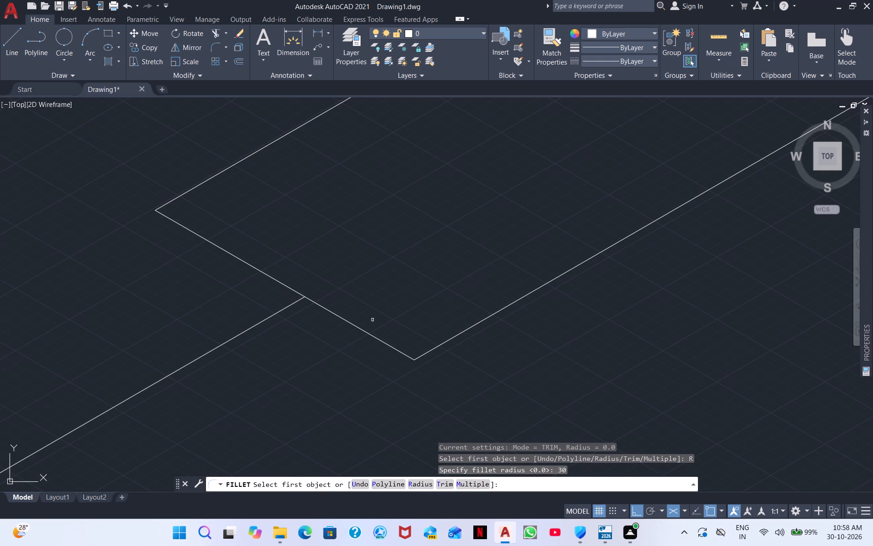
click(367, 333)
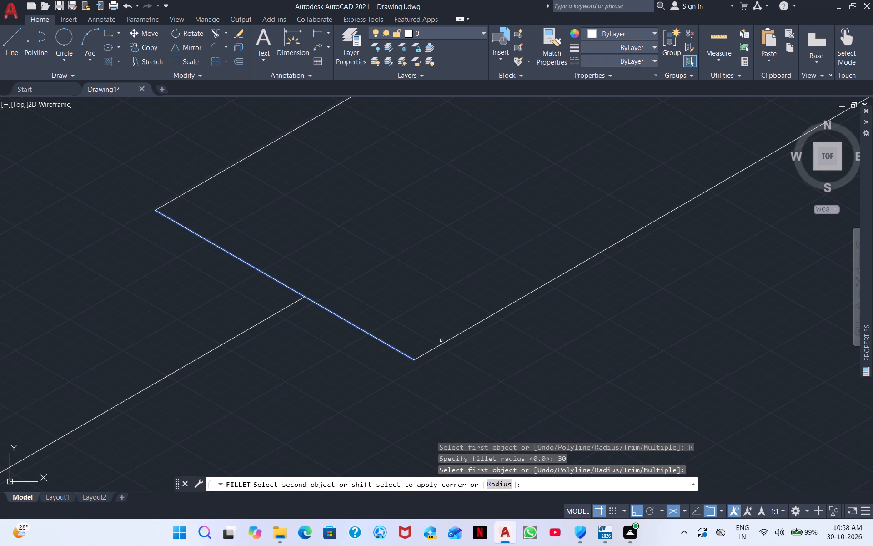
click(445, 340)
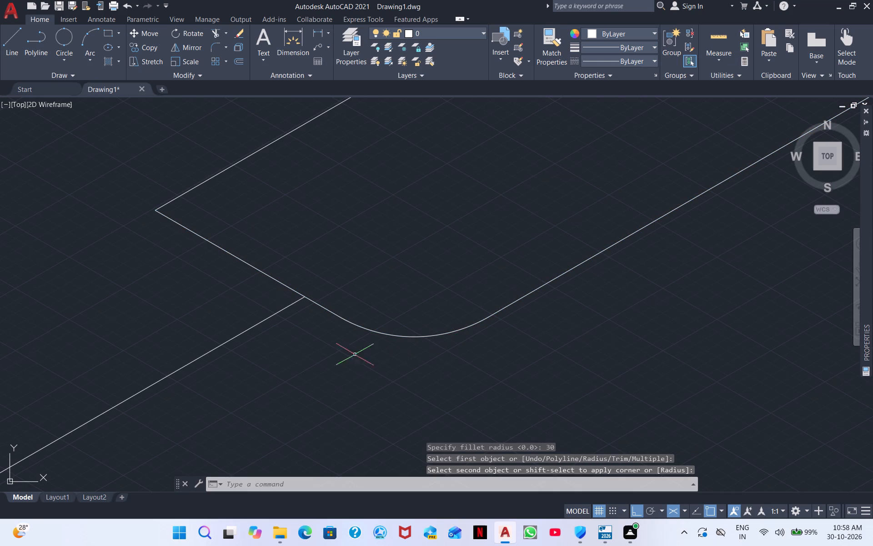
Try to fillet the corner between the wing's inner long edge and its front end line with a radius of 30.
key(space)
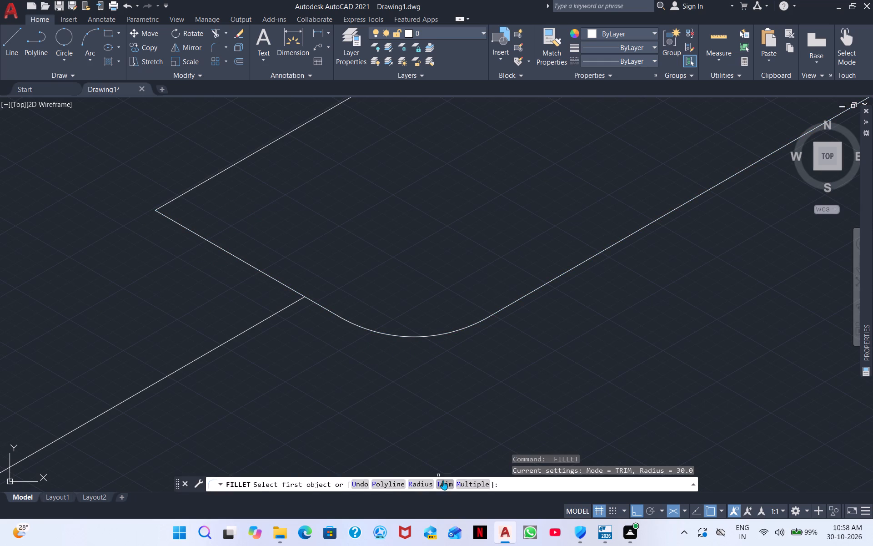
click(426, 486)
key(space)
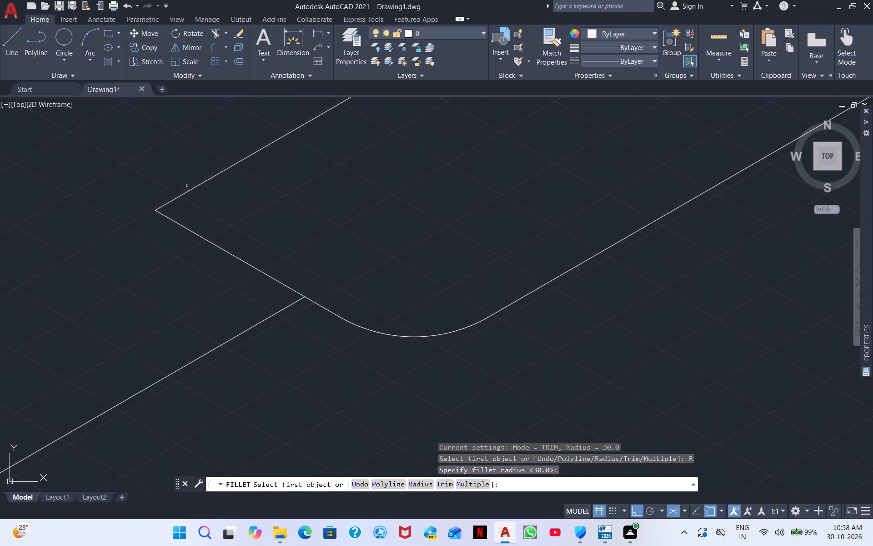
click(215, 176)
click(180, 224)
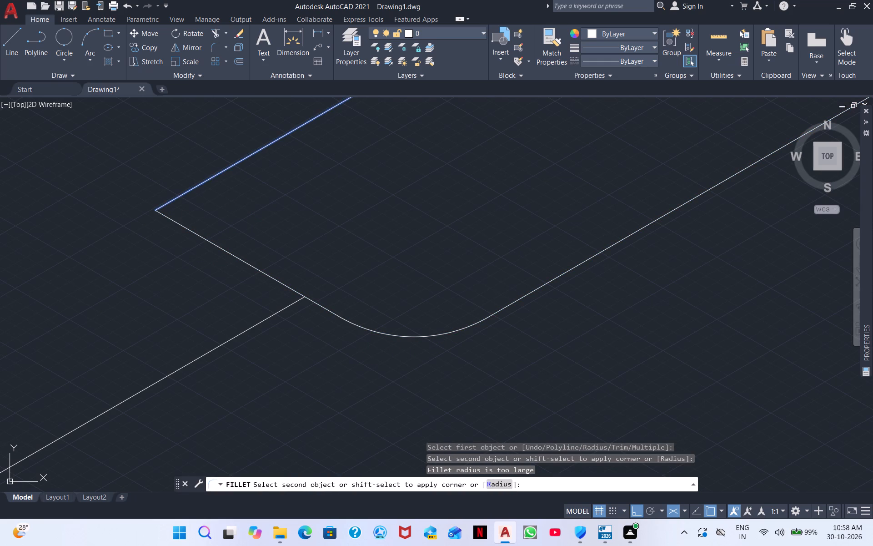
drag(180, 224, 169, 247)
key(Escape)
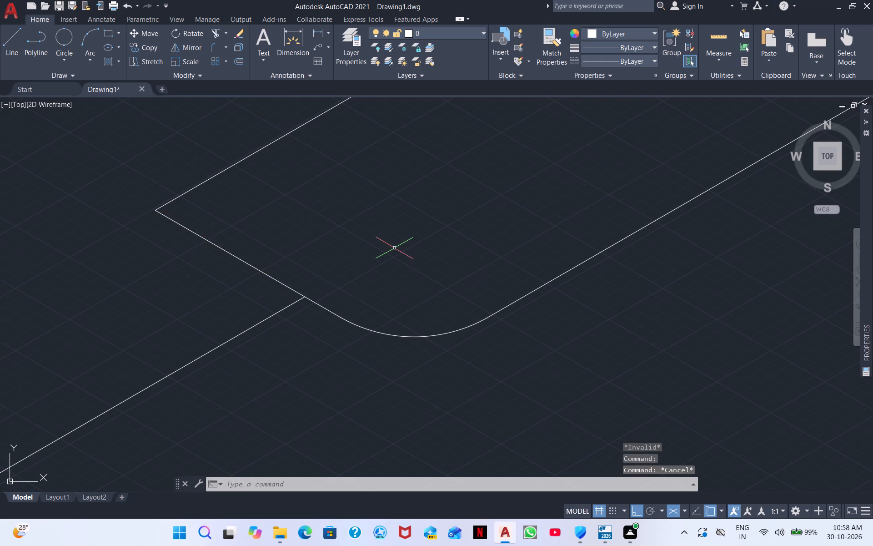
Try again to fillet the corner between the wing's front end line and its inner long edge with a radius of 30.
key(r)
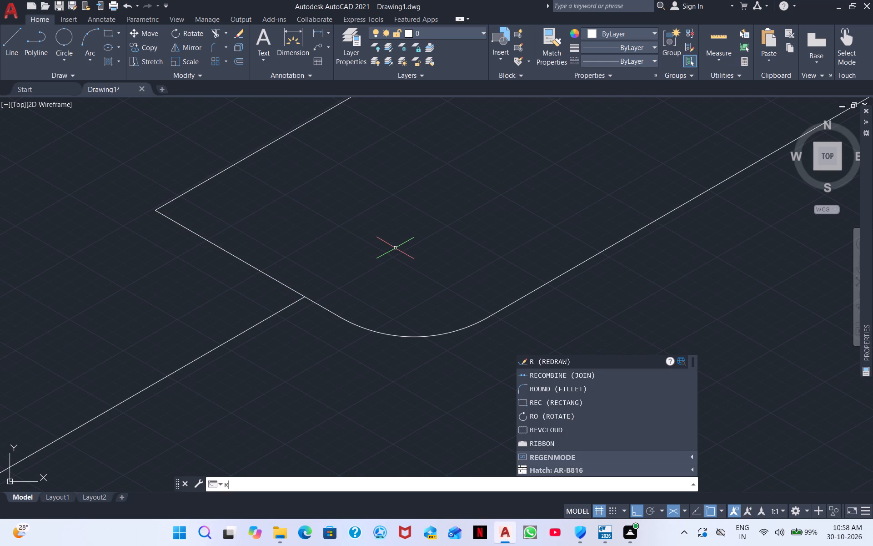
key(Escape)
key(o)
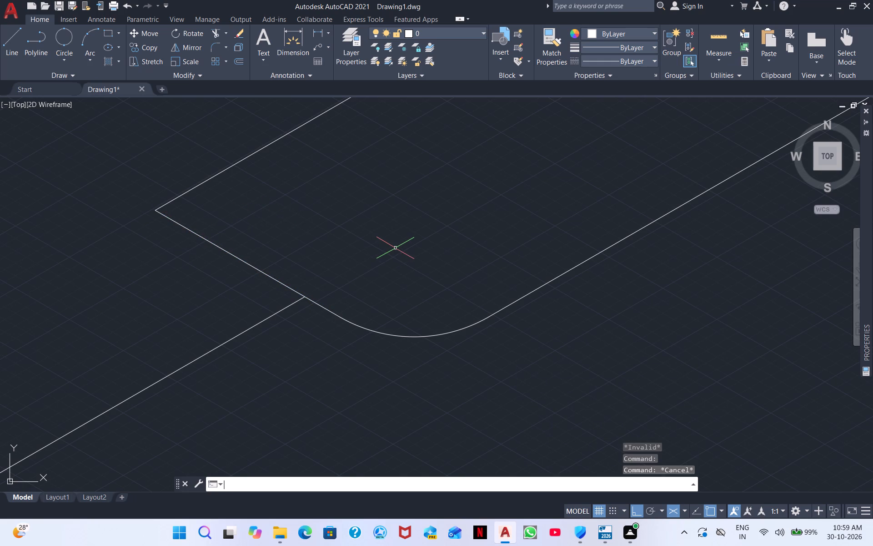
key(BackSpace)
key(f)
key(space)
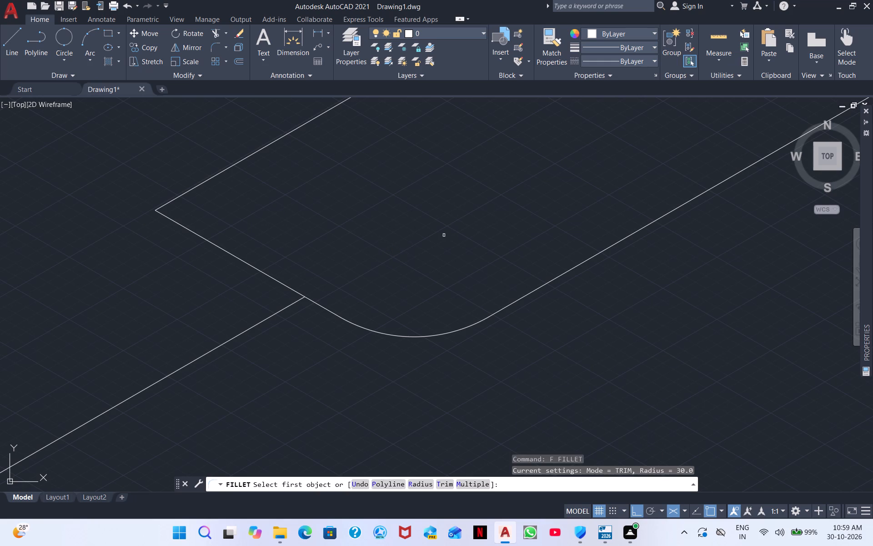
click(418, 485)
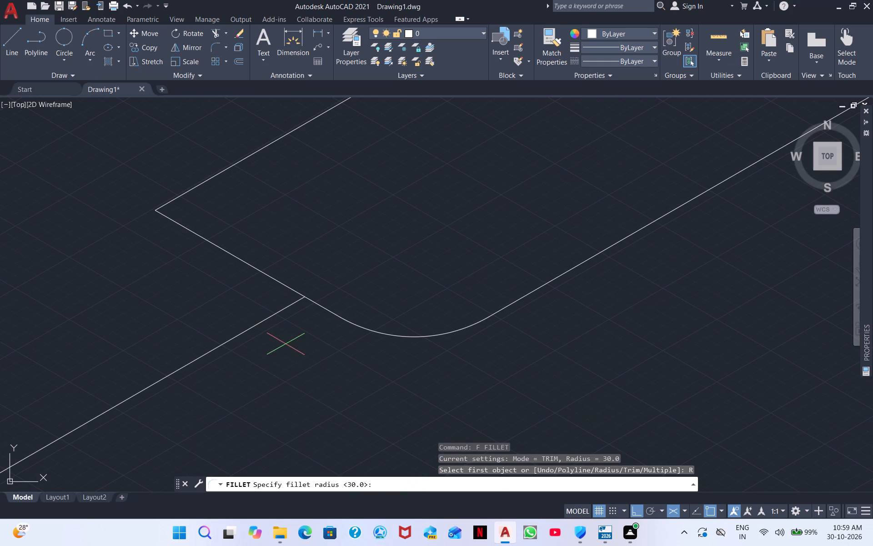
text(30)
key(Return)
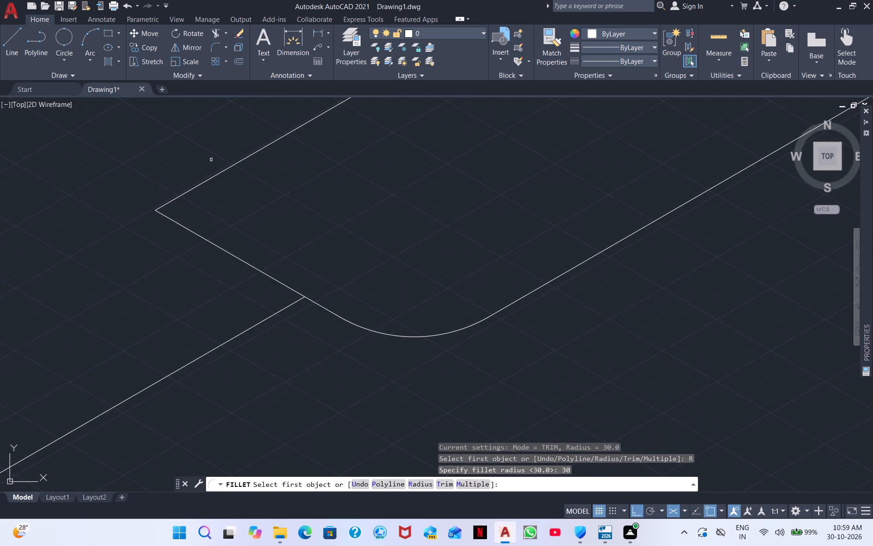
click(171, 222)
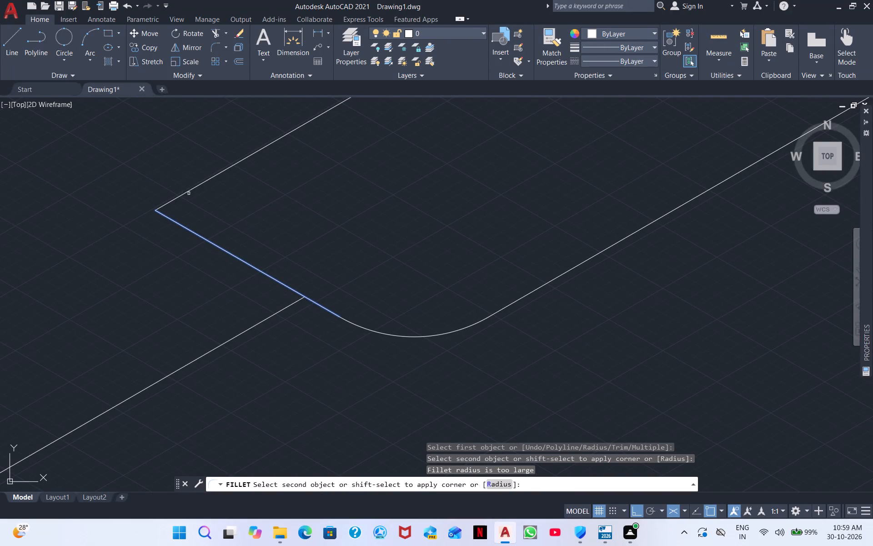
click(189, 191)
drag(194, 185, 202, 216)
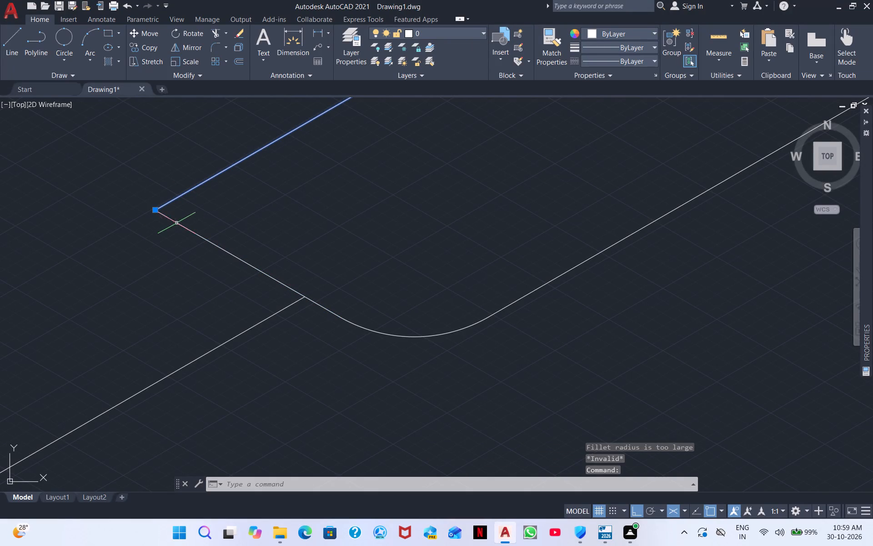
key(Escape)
Erase the fillet arc and the straight end line at the wing's front end.
scroll(250, 214, down, 4)
middle_drag(340, 211, 434, 325)
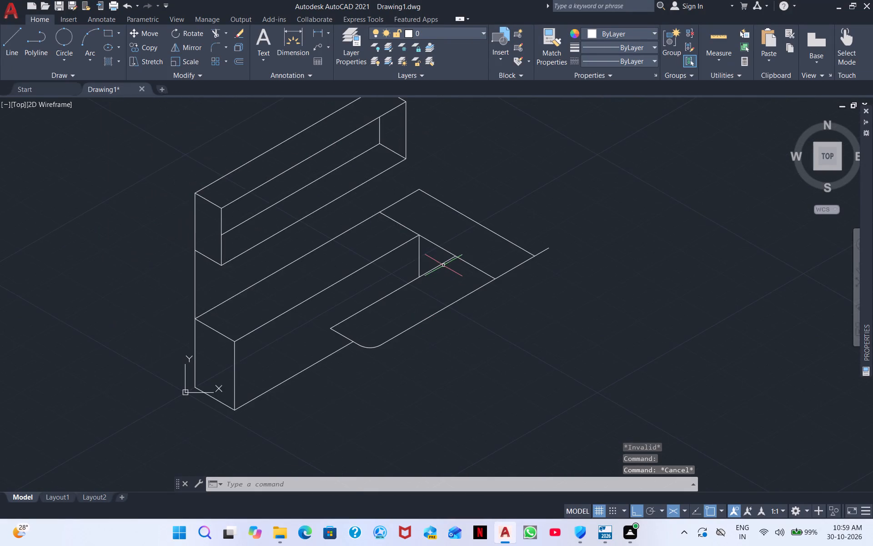
scroll(440, 280, down, 1)
scroll(439, 280, up, 3)
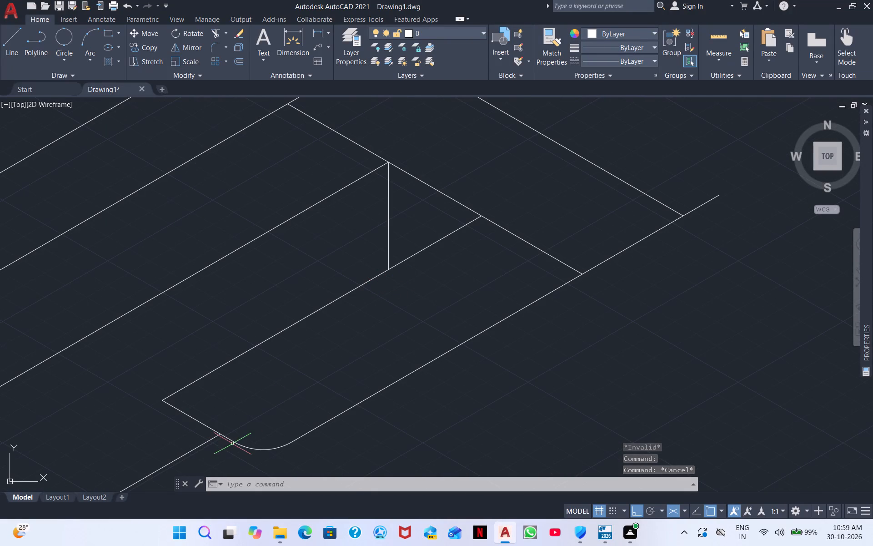
click(236, 443)
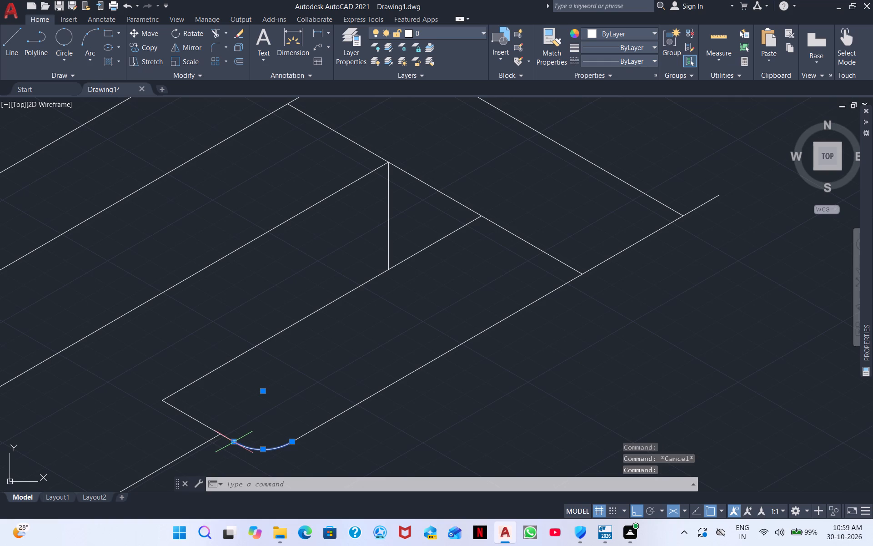
click(213, 430)
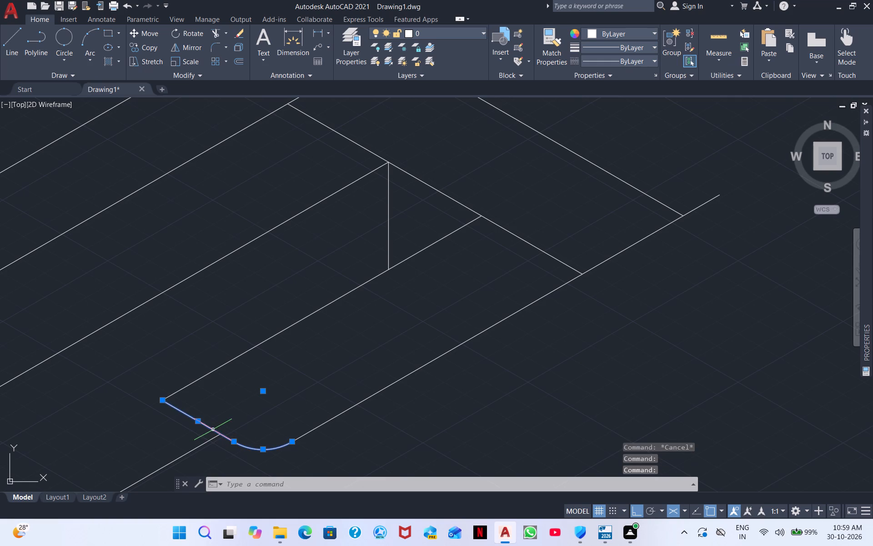
right_click(231, 414)
click(295, 224)
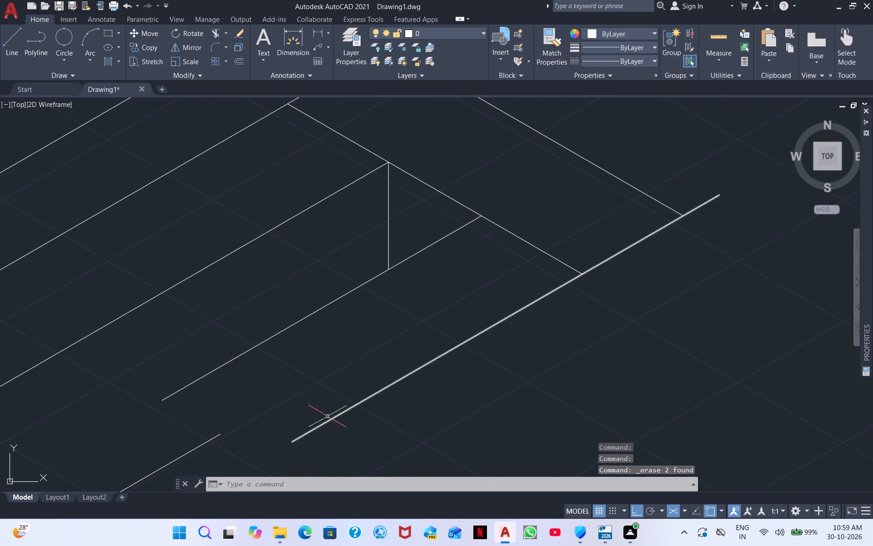
Draw an isometric line from the front endpoint of the wing's inner long edge, running past the line of its outer long edge.
click(9, 61)
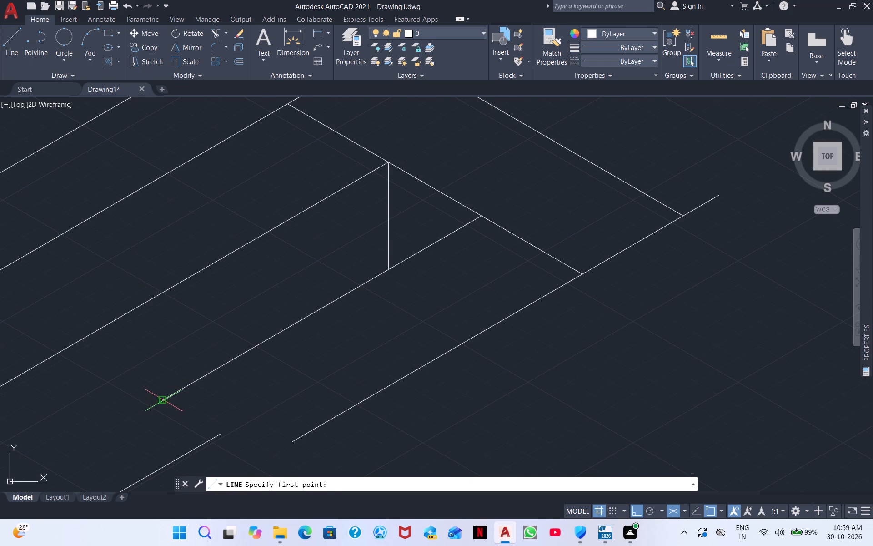
click(164, 400)
middle_drag(281, 471, 260, 391)
click(287, 433)
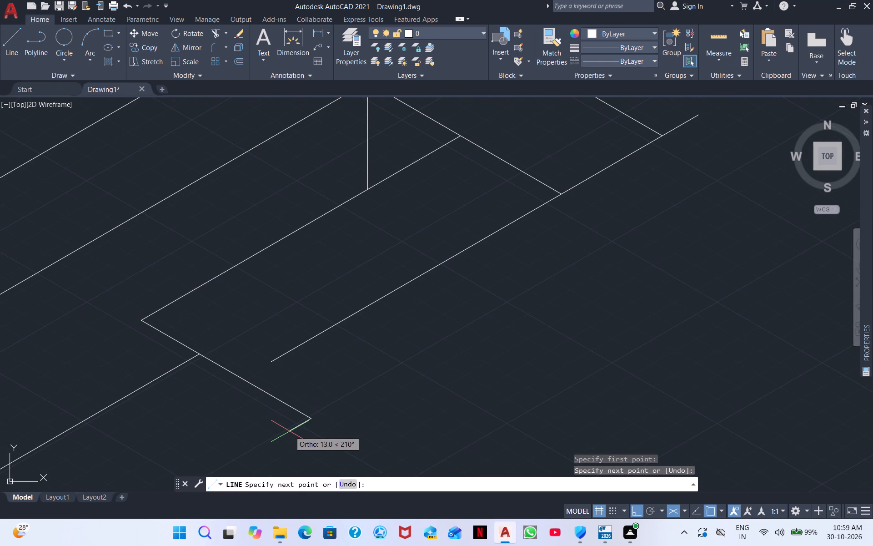
key(Escape)
Extend the wing's outer long edge to the new front end line and trim off that line's overhang beyond the corner.
right_click(328, 388)
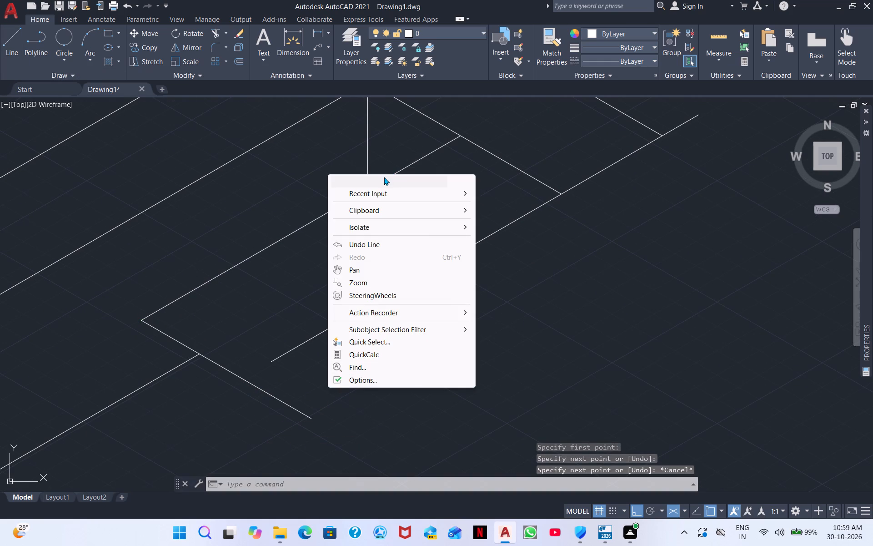
click(212, 30)
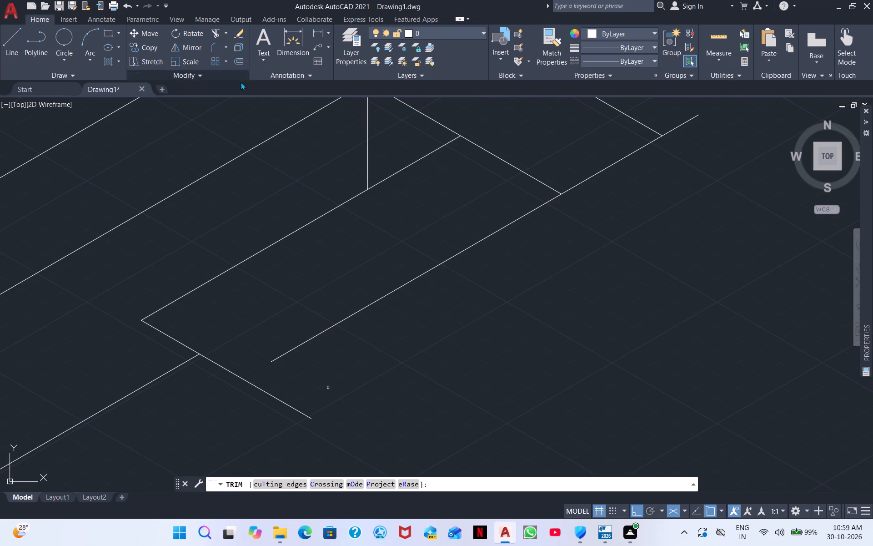
shift+drag(344, 306, 359, 352)
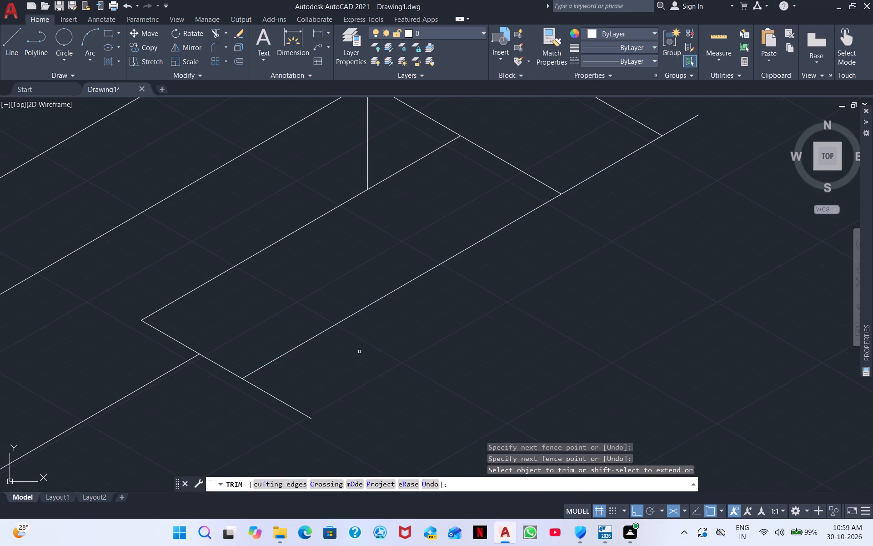
drag(292, 391, 247, 457)
right_click(386, 354)
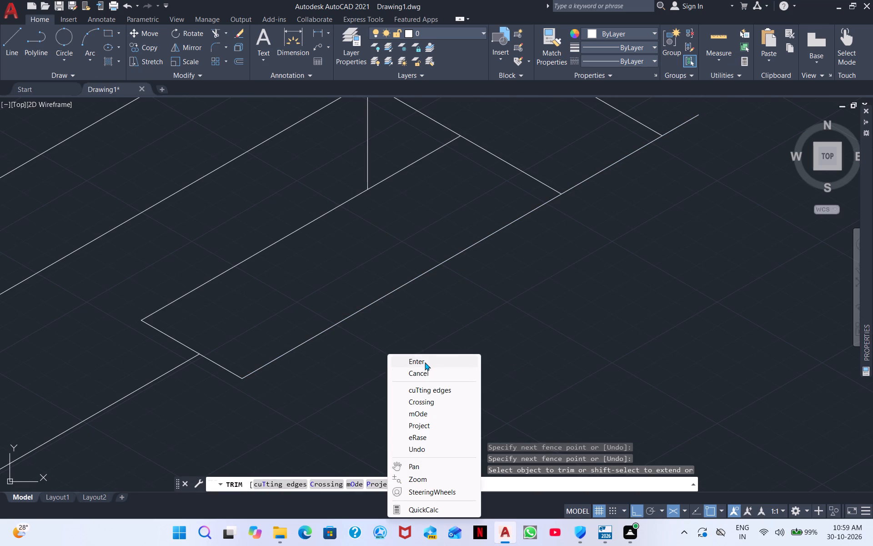
click(425, 362)
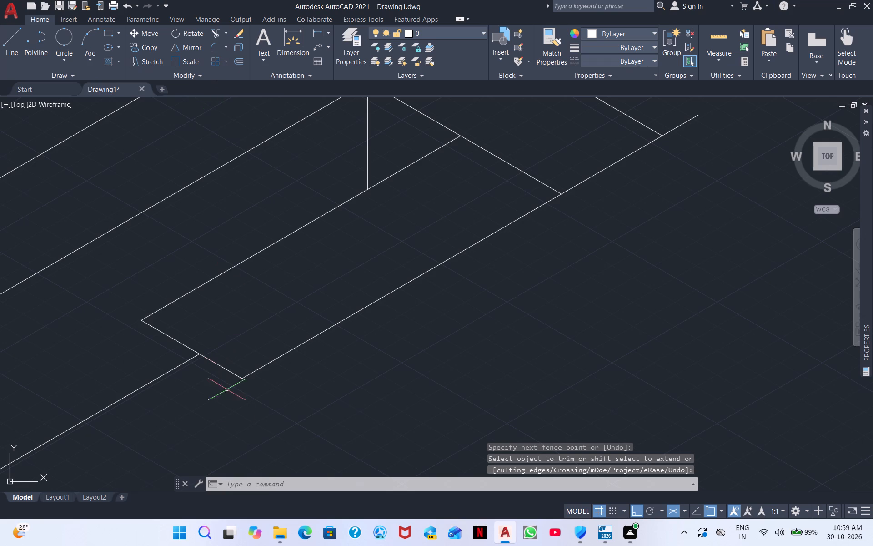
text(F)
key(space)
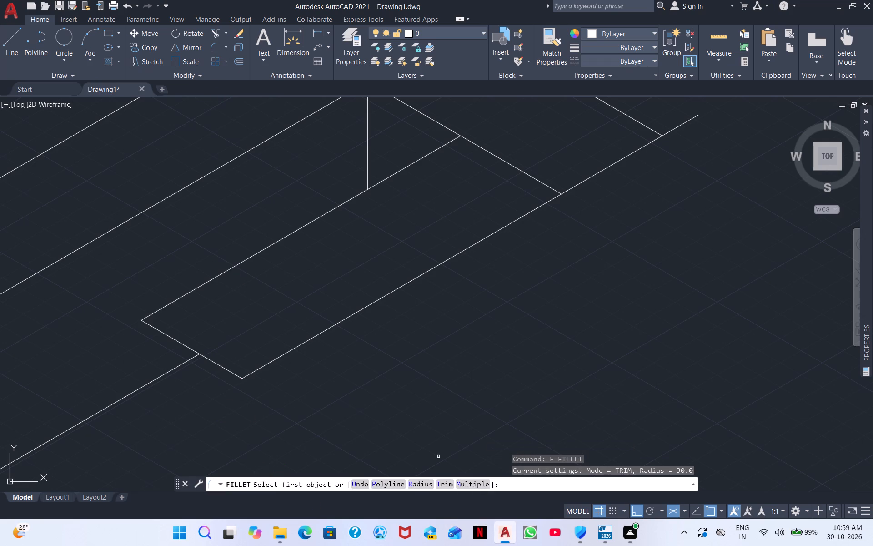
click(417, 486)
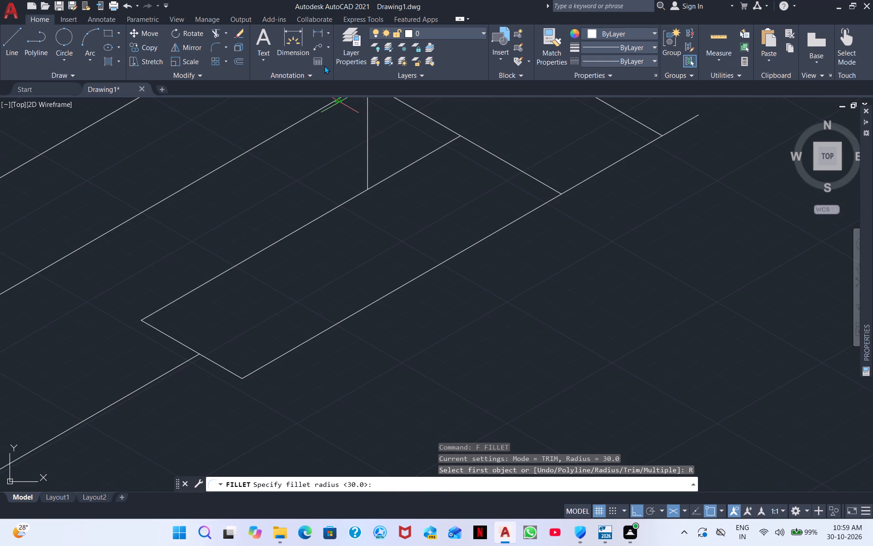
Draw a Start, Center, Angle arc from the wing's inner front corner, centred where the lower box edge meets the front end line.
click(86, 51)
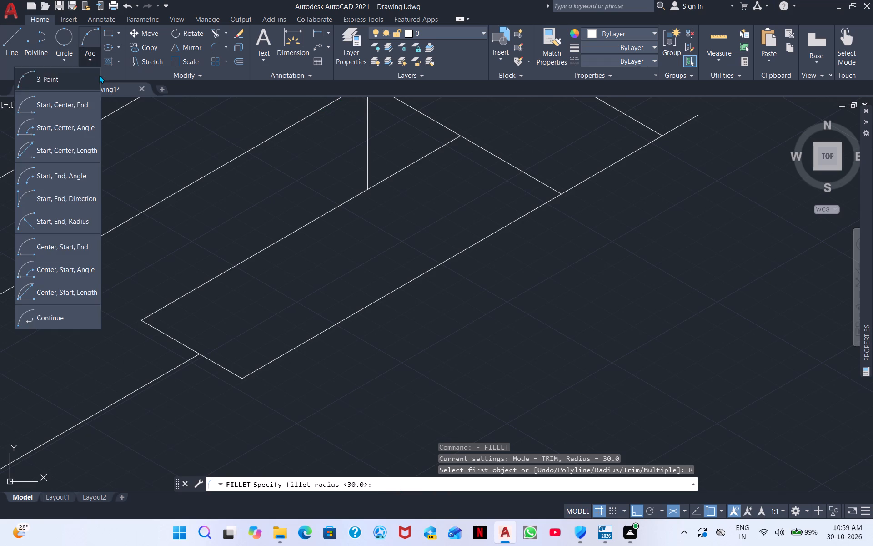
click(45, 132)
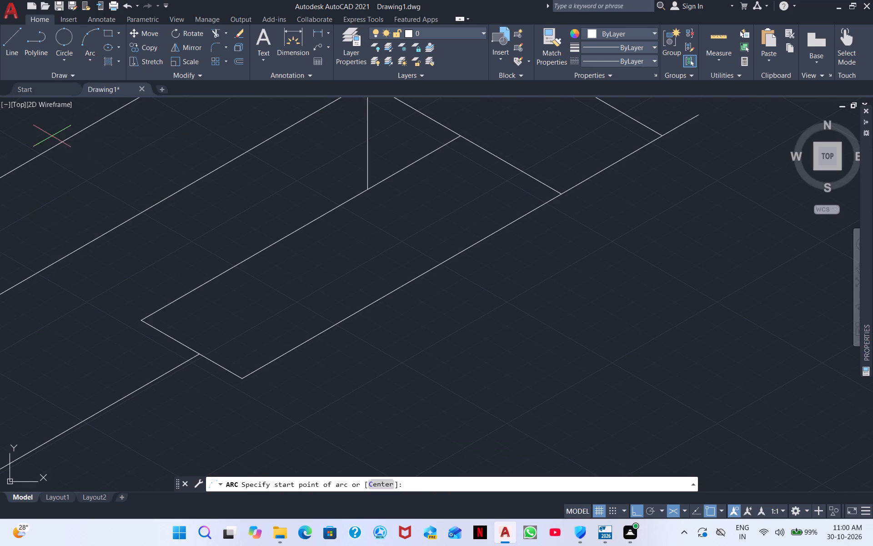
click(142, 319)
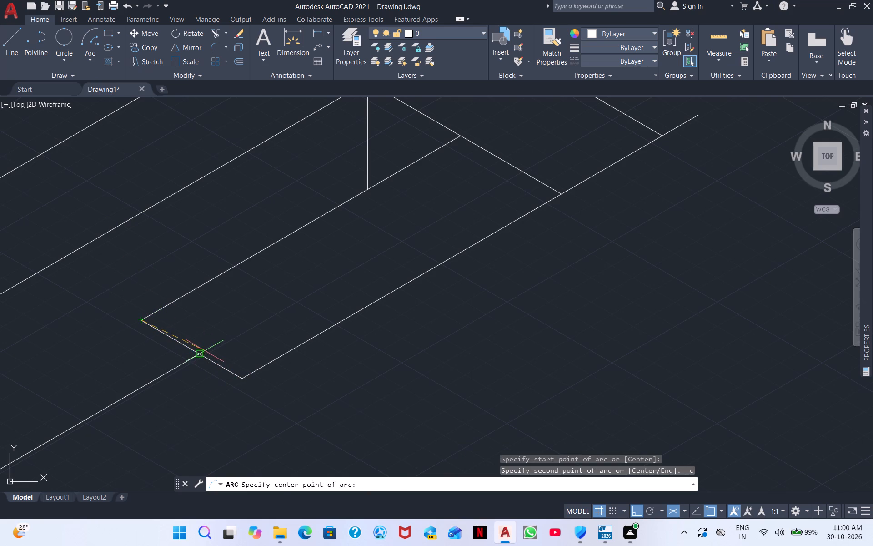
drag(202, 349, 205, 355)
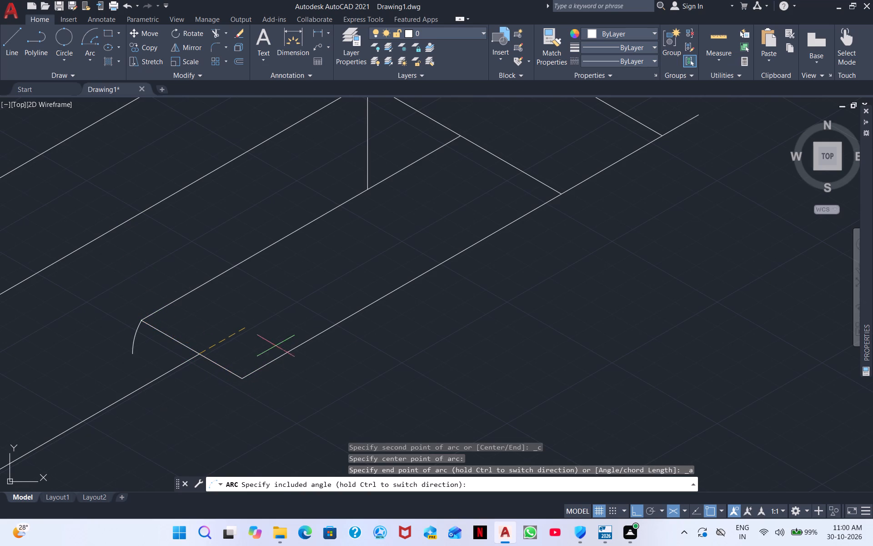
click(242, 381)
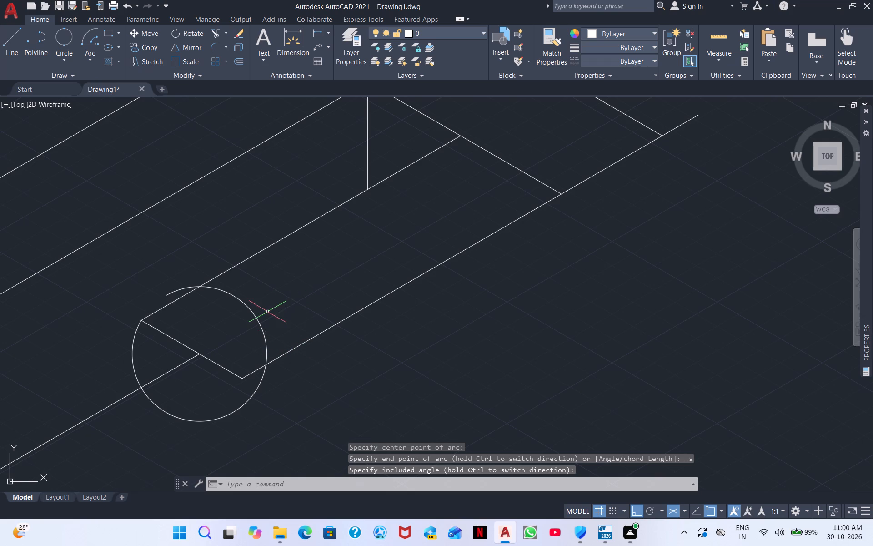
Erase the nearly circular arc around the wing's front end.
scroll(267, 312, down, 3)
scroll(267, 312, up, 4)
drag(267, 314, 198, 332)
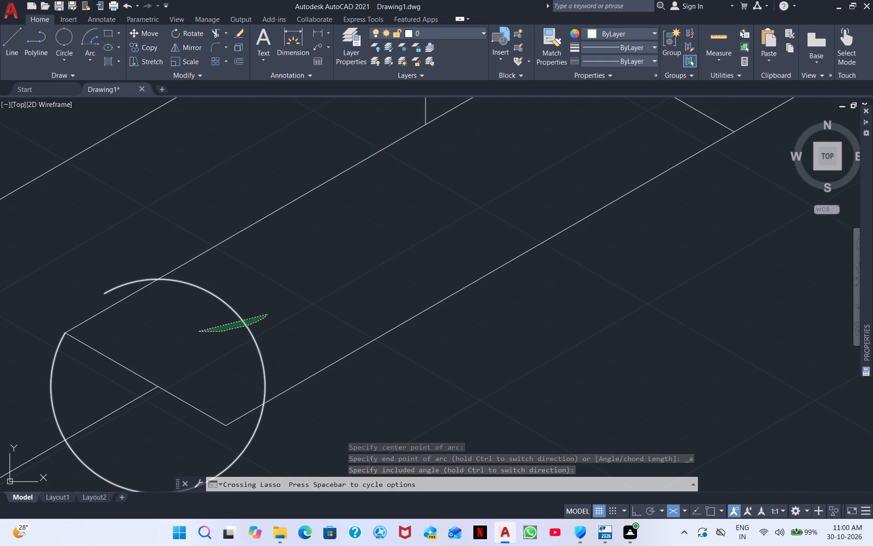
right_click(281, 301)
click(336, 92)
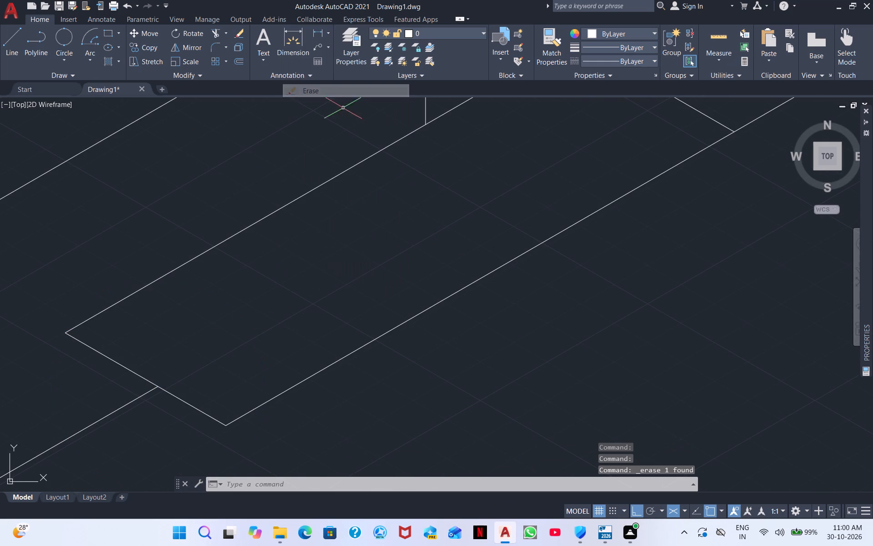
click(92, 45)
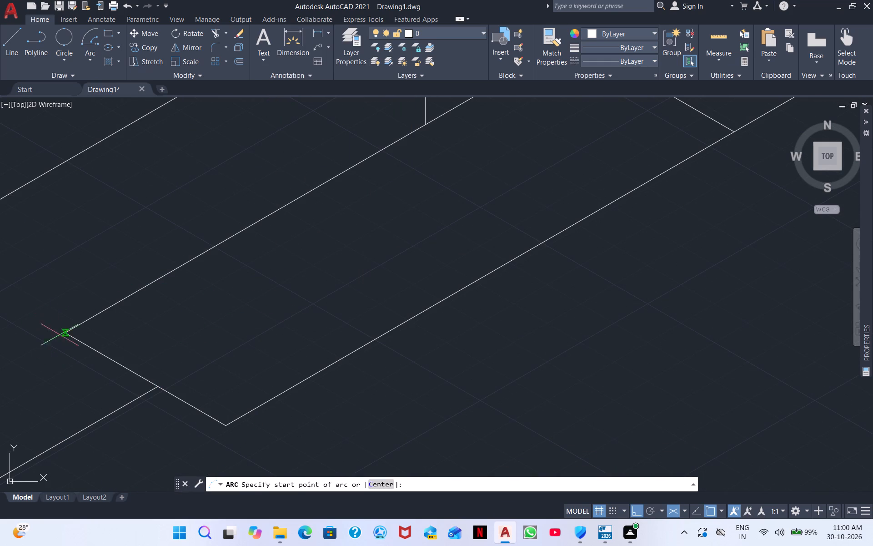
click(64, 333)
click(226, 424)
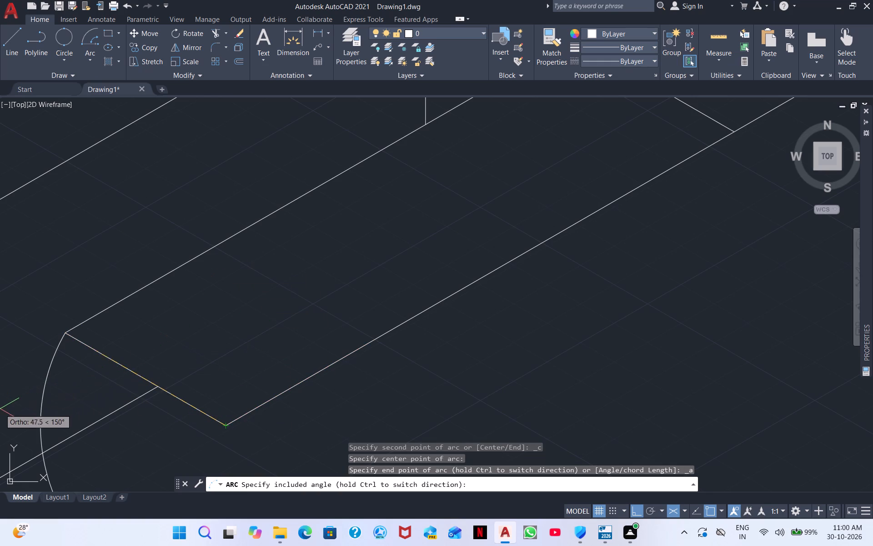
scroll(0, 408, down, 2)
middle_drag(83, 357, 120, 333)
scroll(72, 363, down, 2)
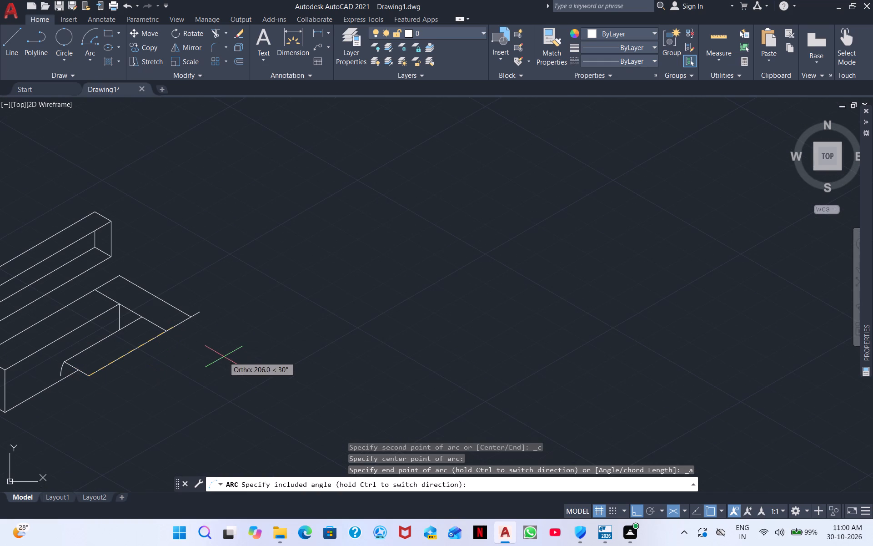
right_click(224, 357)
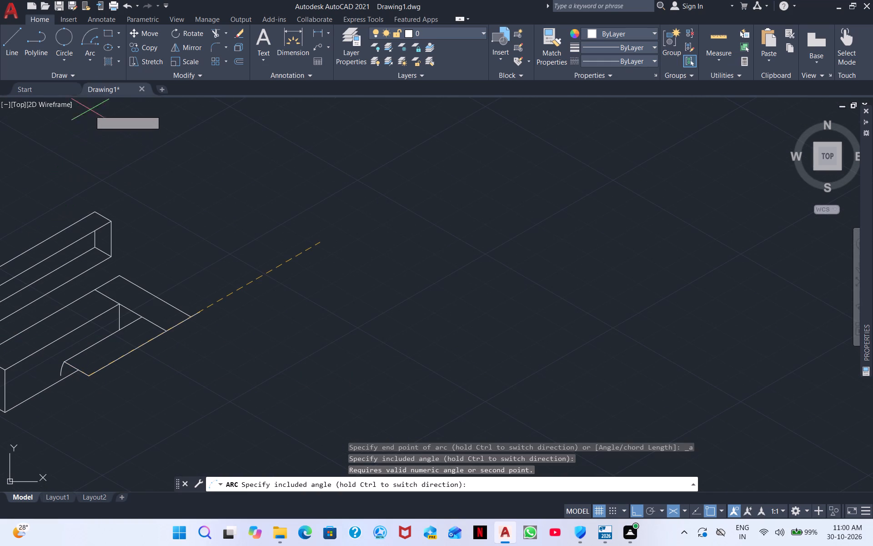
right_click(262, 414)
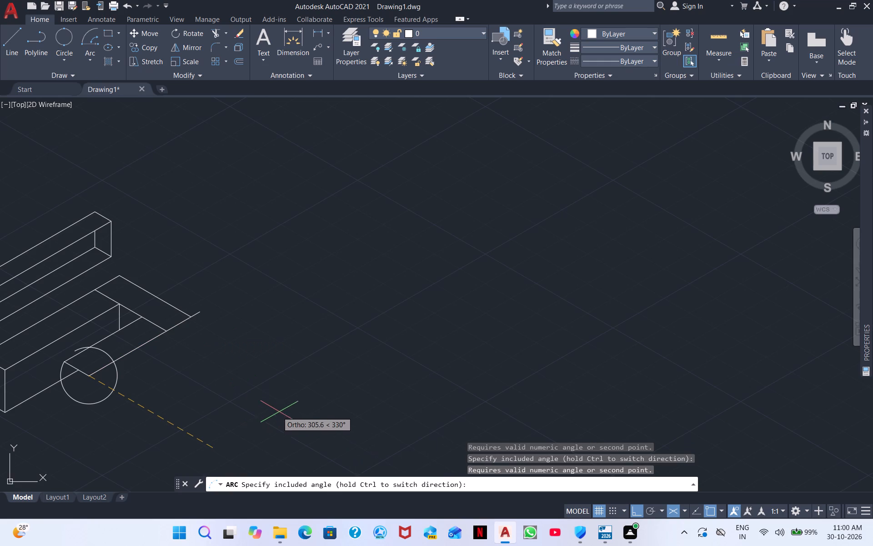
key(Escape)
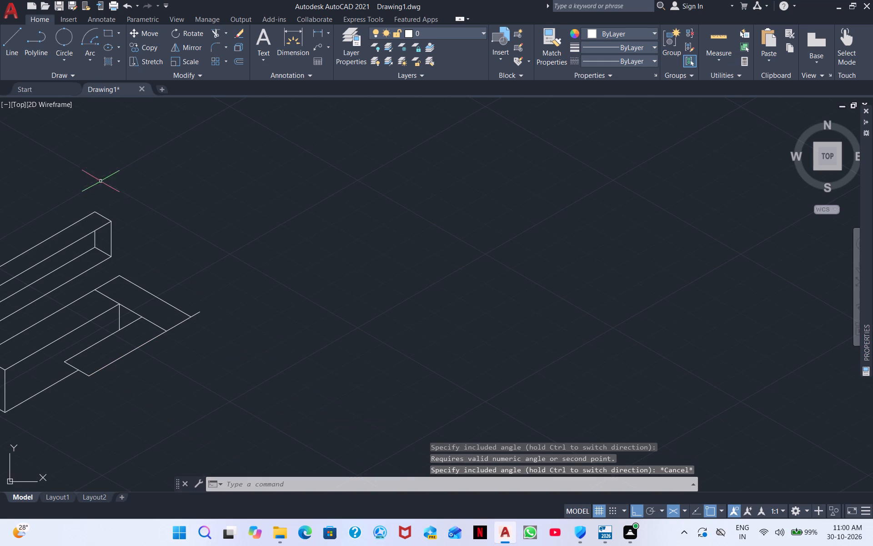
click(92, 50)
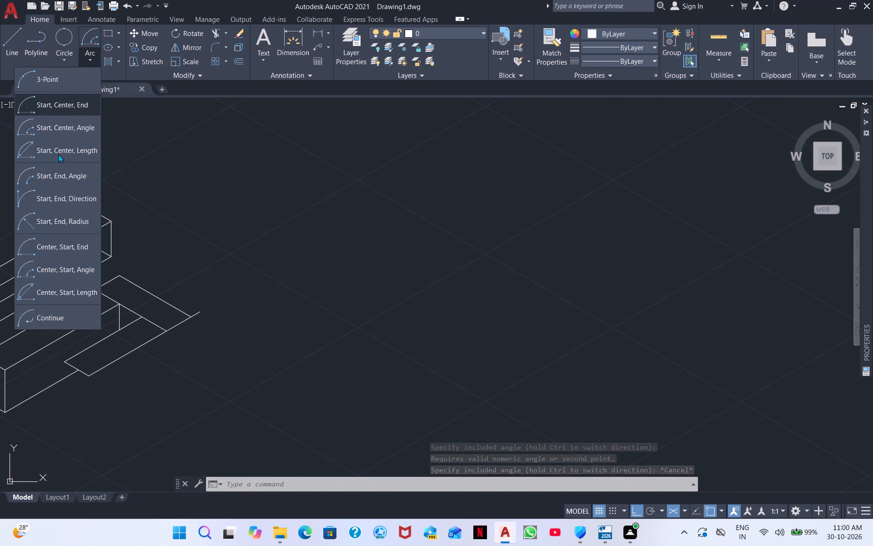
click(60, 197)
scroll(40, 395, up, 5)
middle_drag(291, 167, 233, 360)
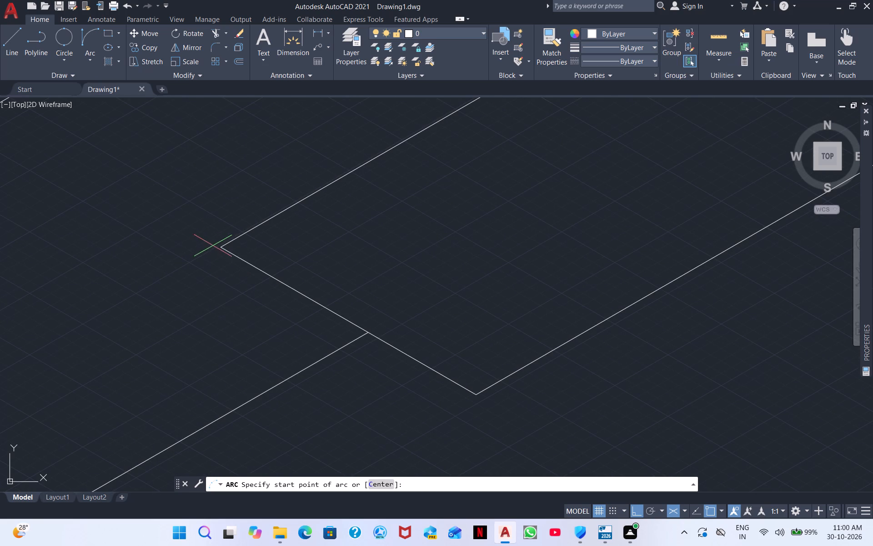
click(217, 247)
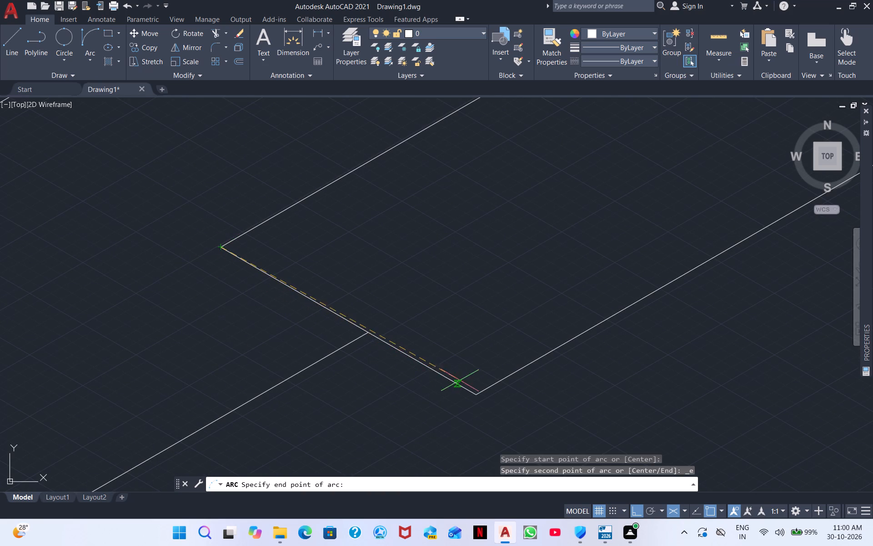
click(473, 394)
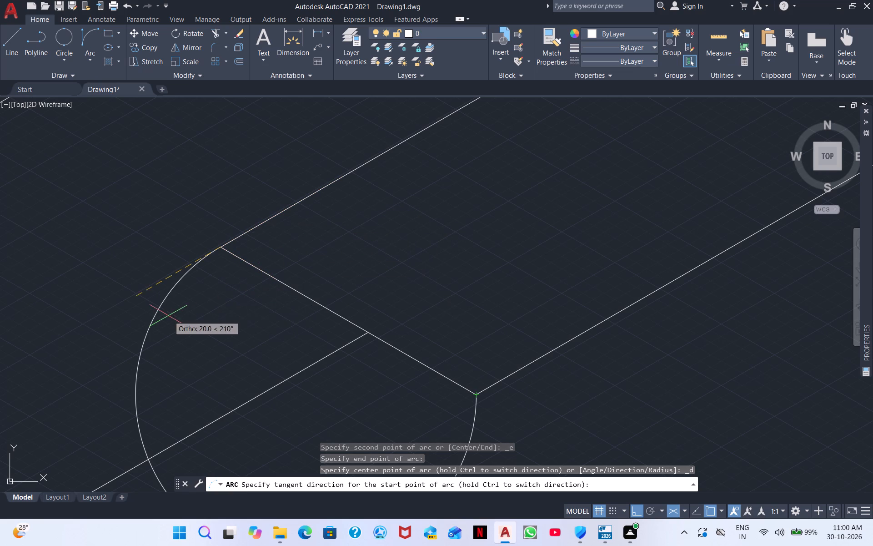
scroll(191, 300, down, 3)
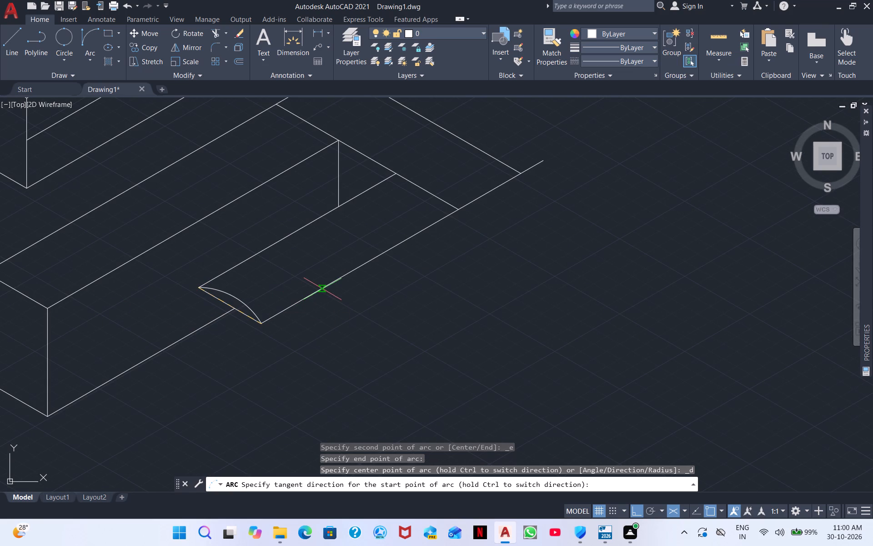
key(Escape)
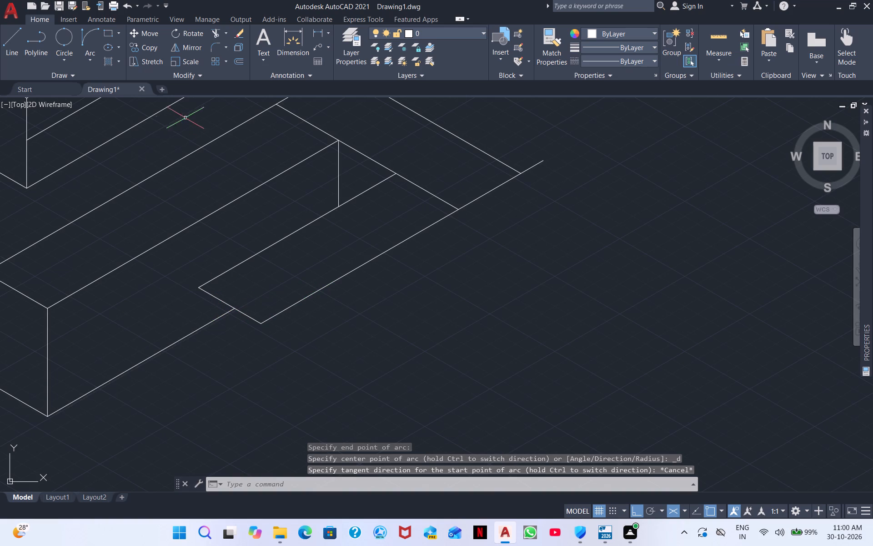
Erase the straight front end line joining the wing's two long edges.
click(219, 300)
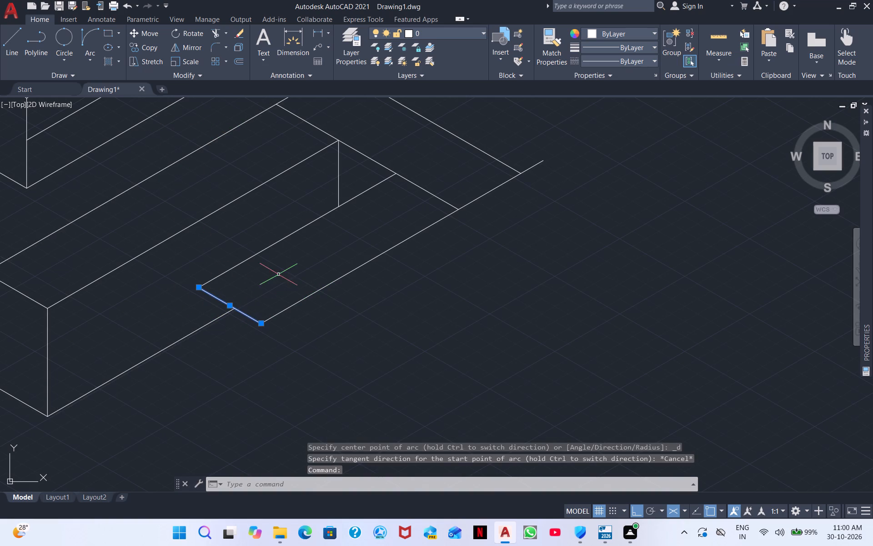
right_click(278, 274)
click(318, 307)
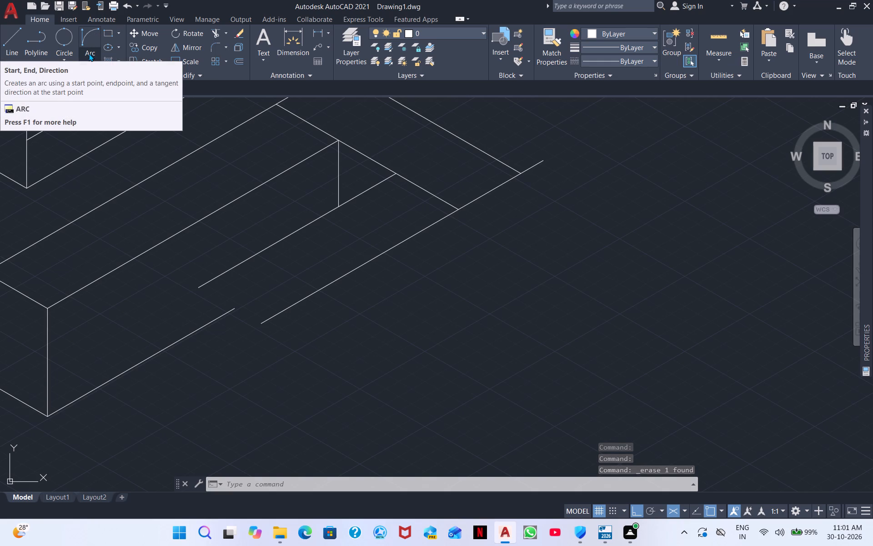
Draw a 3-Point arc from the inner long edge's front endpoint through the outer long edge's front endpoint, ending between the two edges.
click(89, 53)
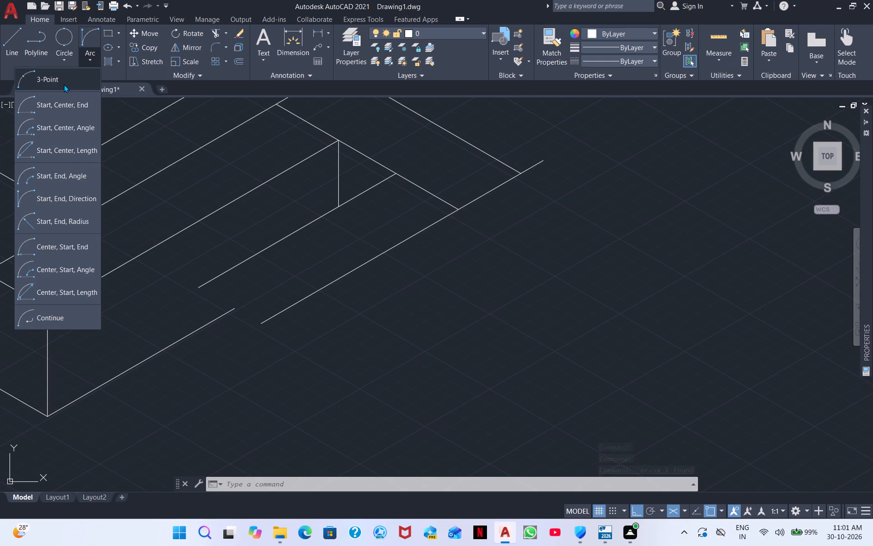
click(64, 83)
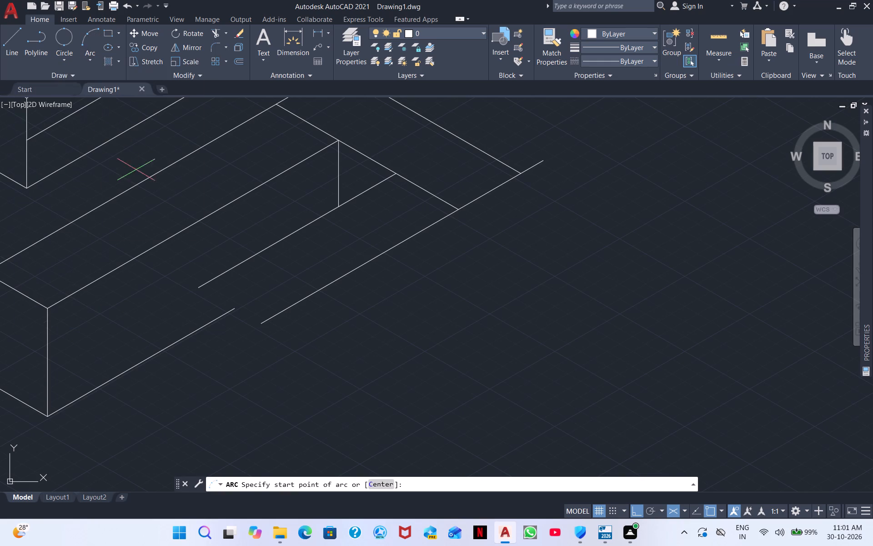
click(198, 286)
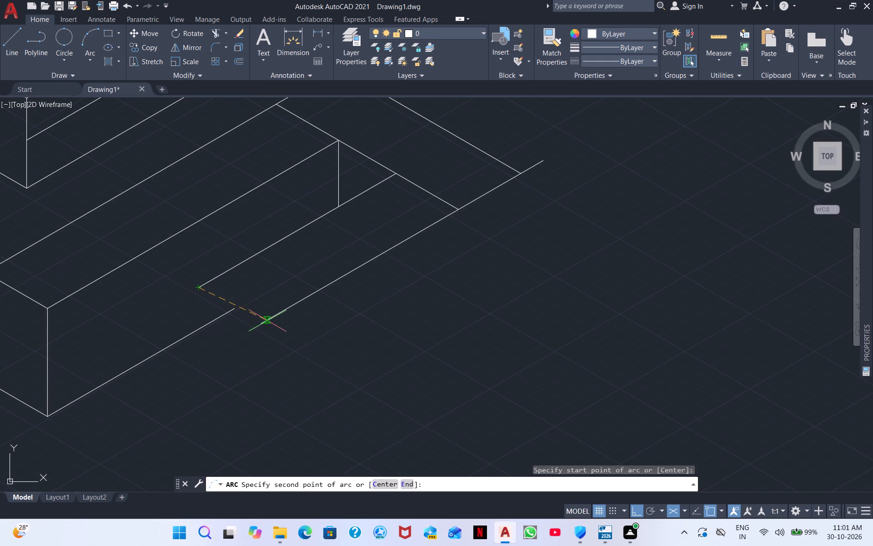
scroll(256, 318, up, 5)
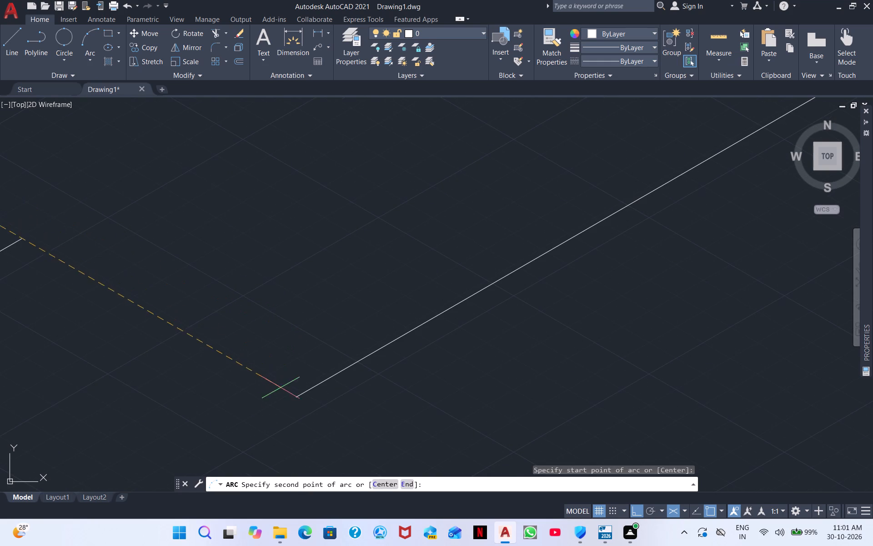
click(298, 396)
scroll(188, 319, down, 4)
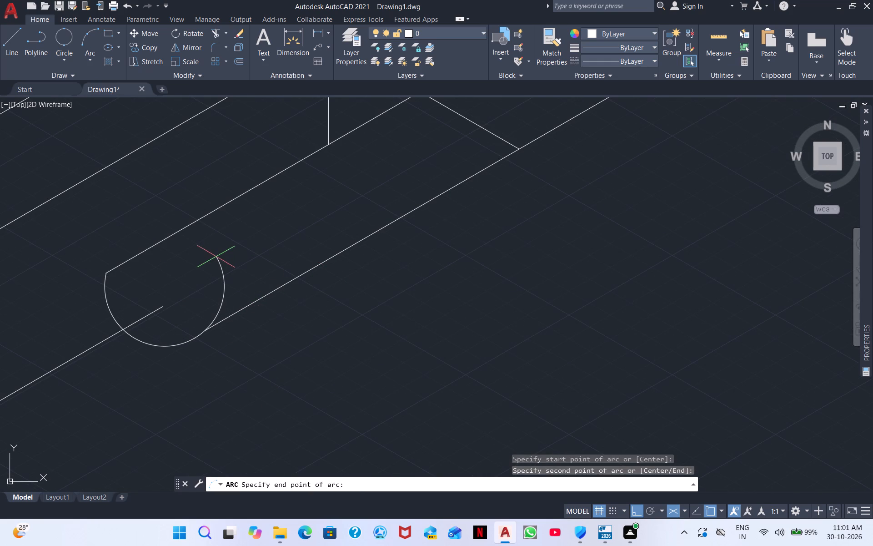
click(216, 257)
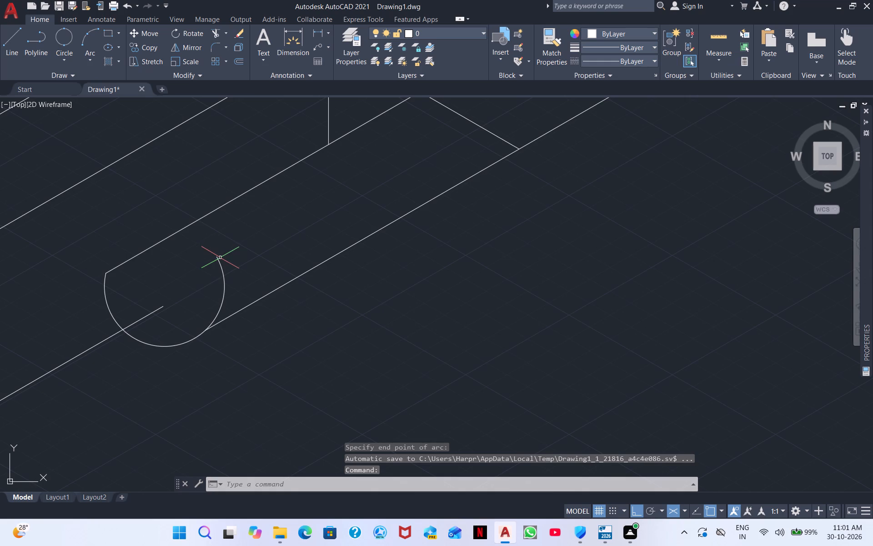
key(Escape)
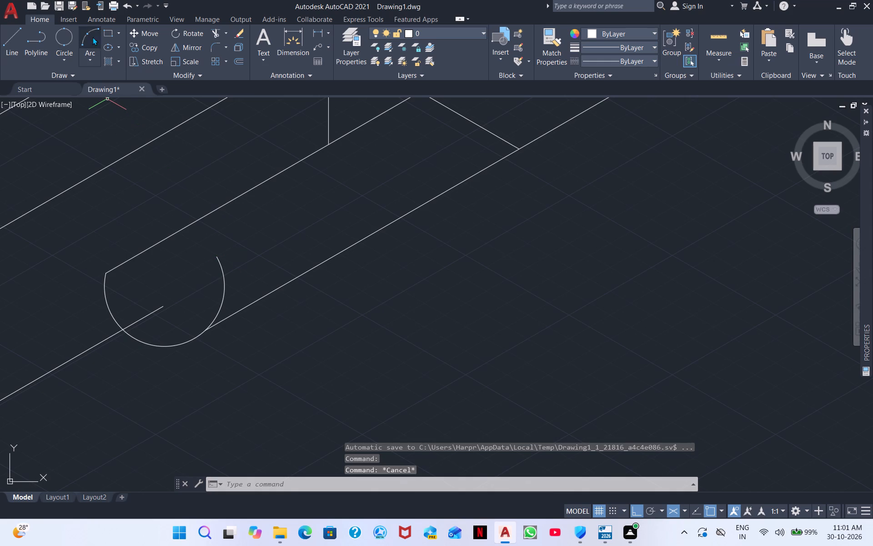
Trim off the part of the front arc that runs inside the wing beyond its outer long edge.
click(217, 38)
drag(235, 285, 196, 297)
middle_drag(224, 260, 337, 274)
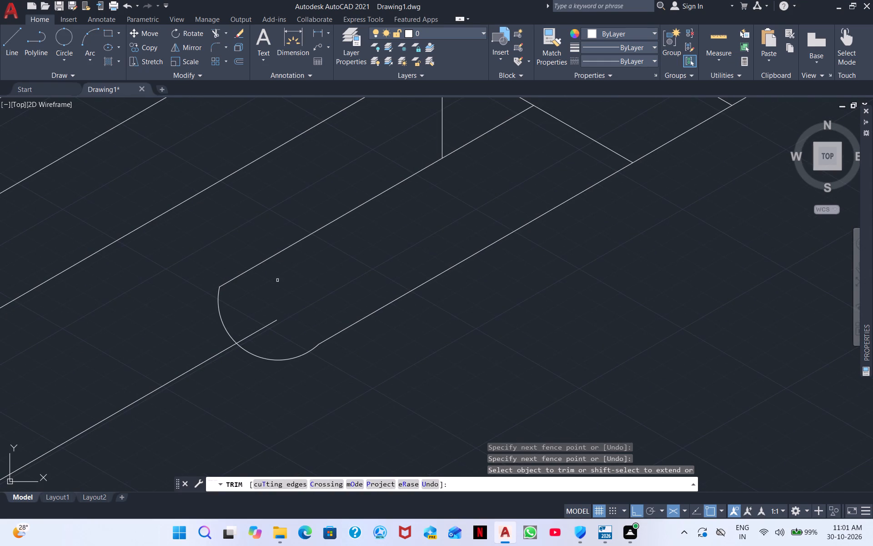
key(Escape)
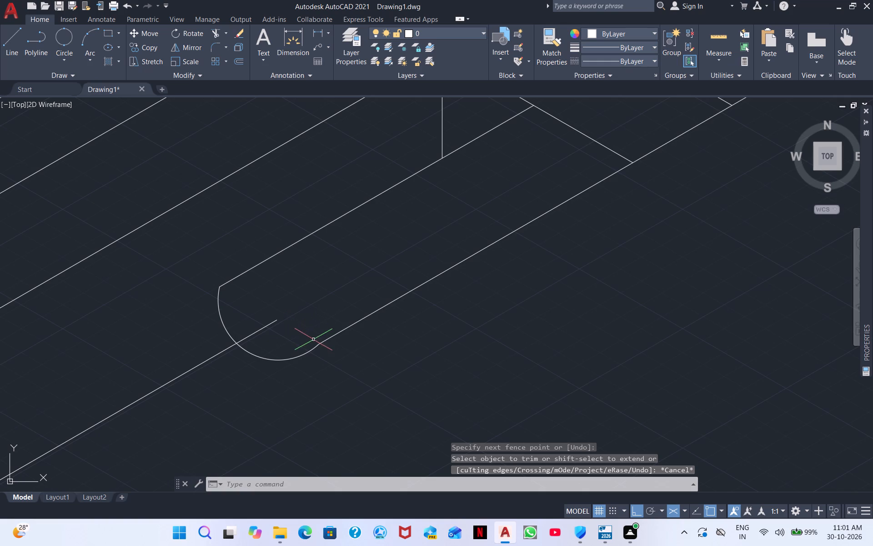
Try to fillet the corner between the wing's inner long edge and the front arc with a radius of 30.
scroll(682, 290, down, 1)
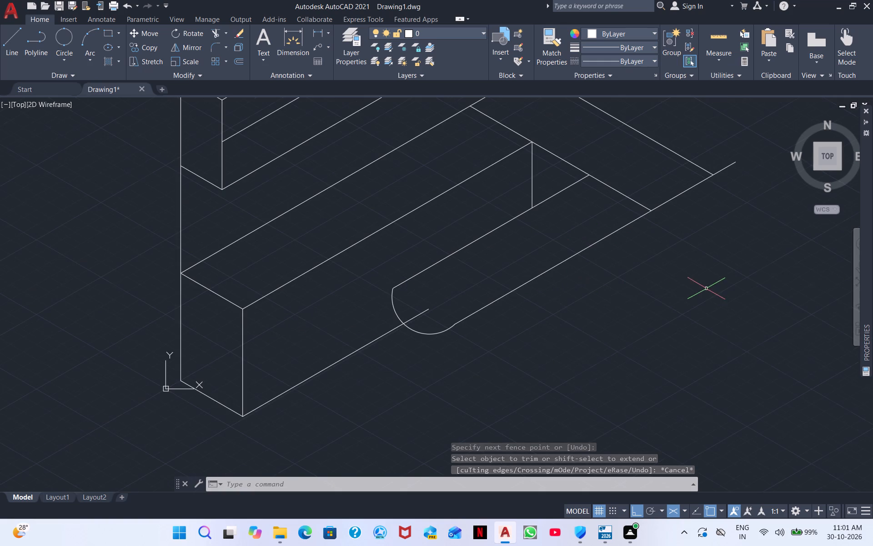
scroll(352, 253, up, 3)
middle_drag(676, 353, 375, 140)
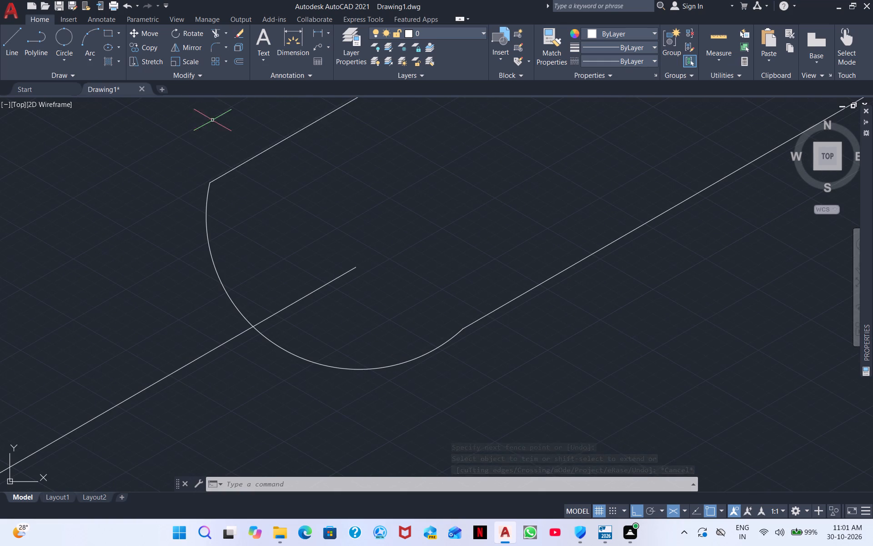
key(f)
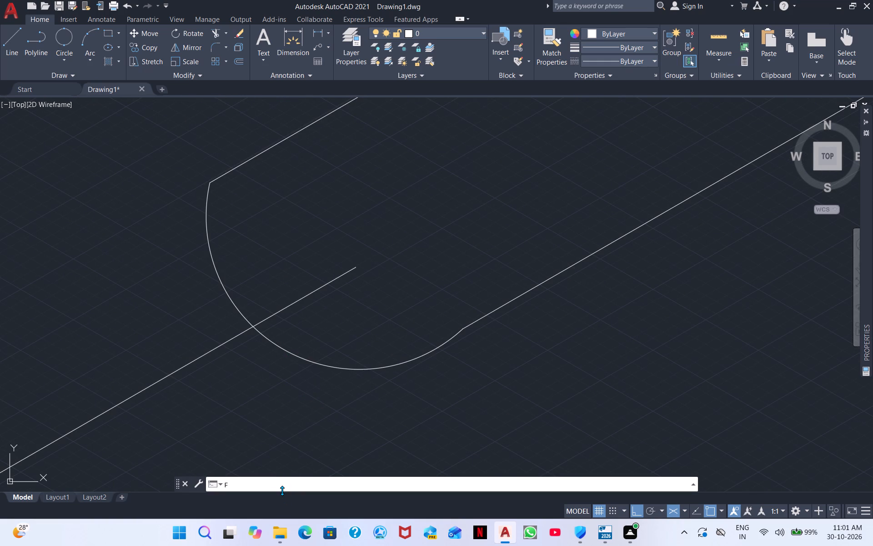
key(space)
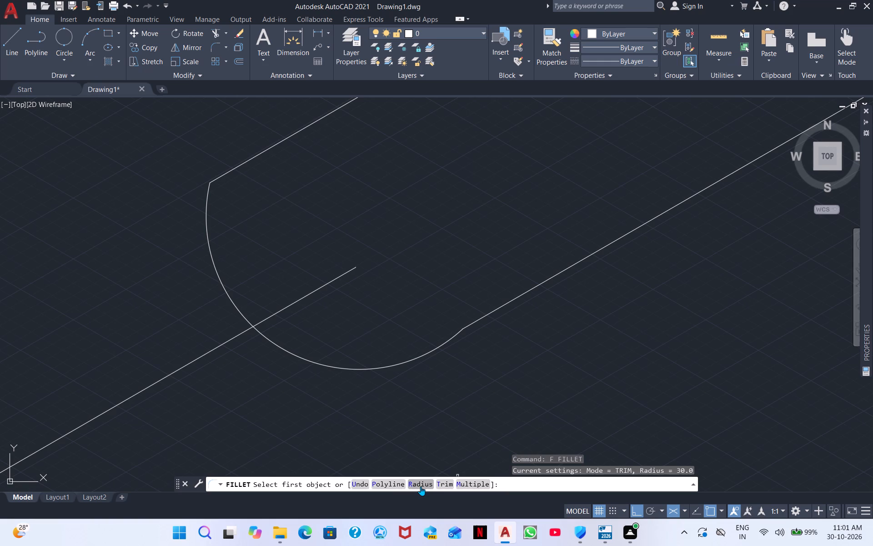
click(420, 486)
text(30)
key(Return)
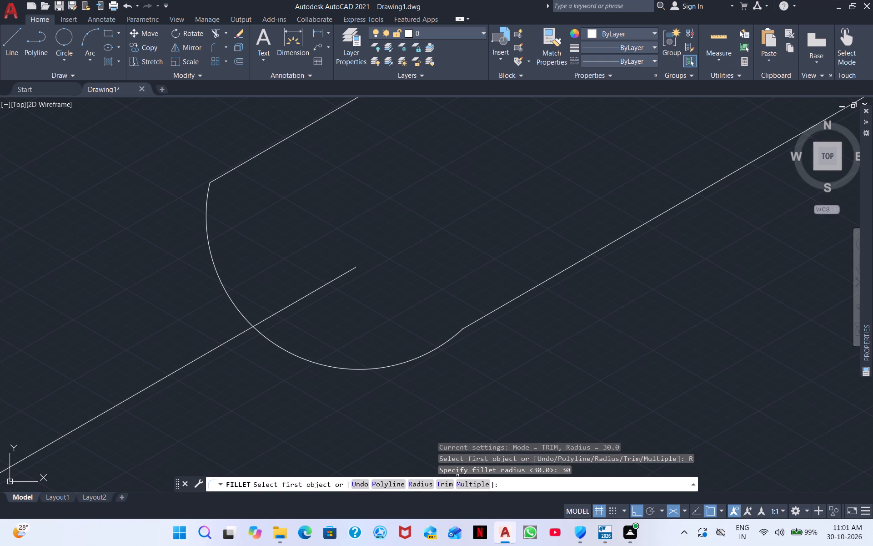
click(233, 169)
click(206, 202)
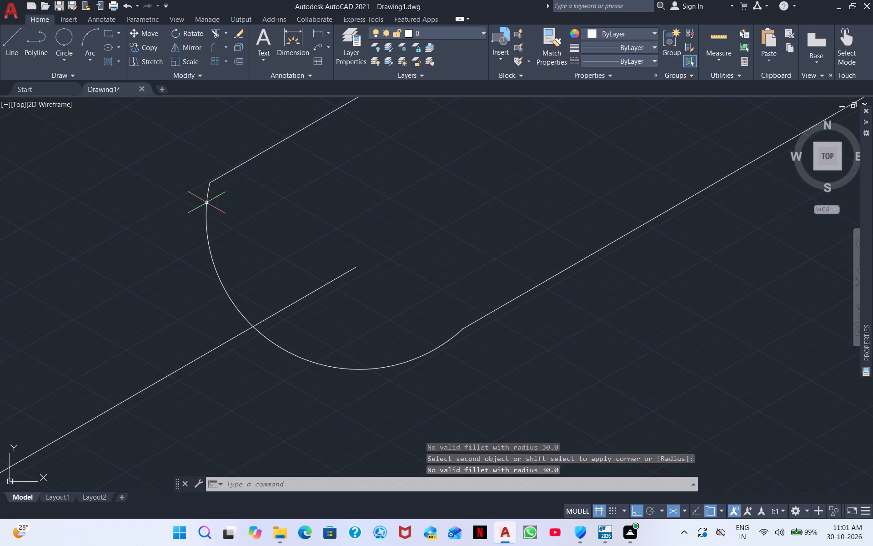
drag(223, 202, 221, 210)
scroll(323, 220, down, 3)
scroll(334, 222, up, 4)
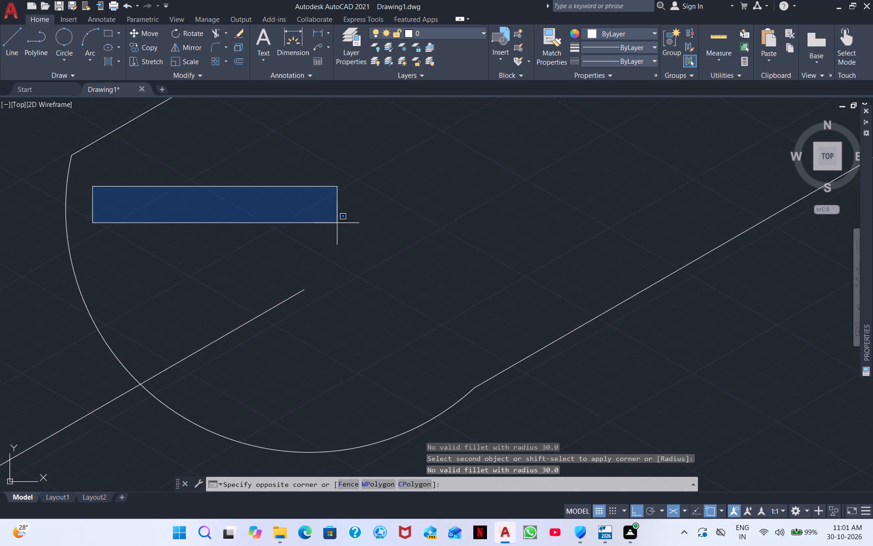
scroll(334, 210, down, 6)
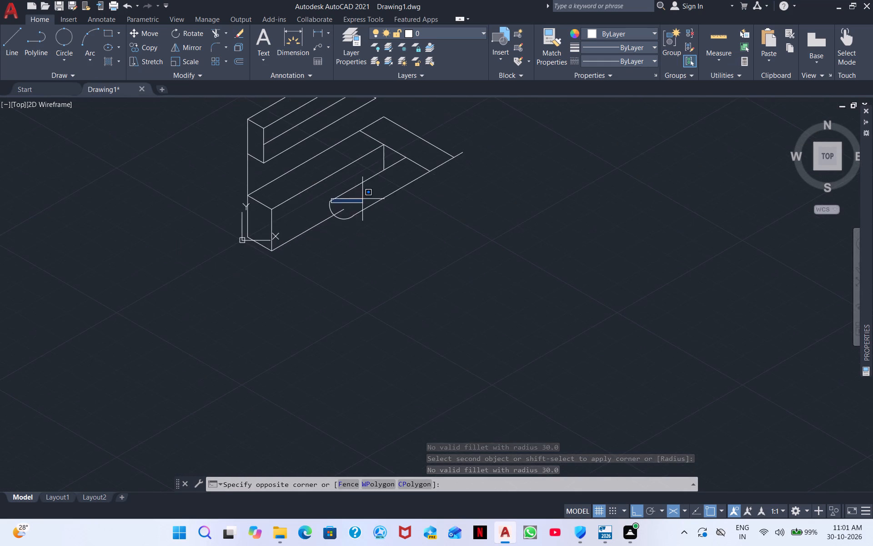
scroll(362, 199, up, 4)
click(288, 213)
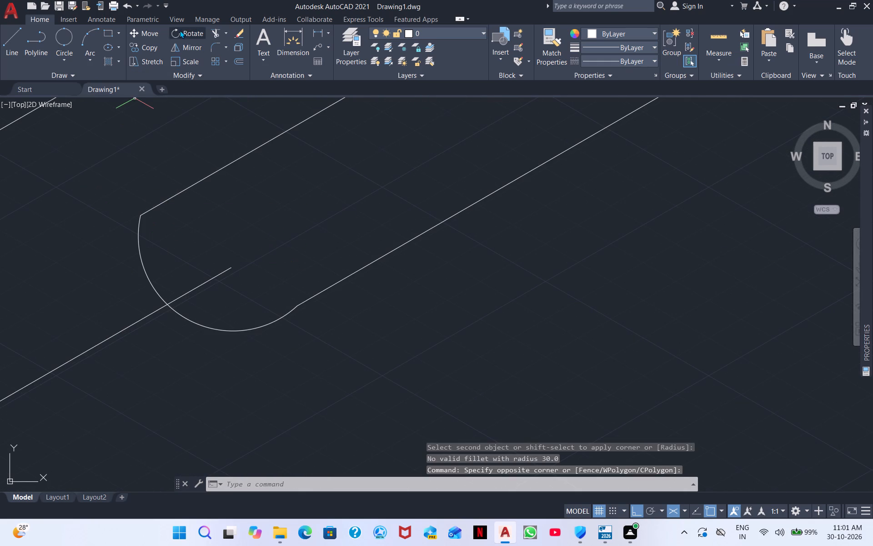
Trim off the end of the lower box edge that lies inside the wing's front arc.
click(215, 29)
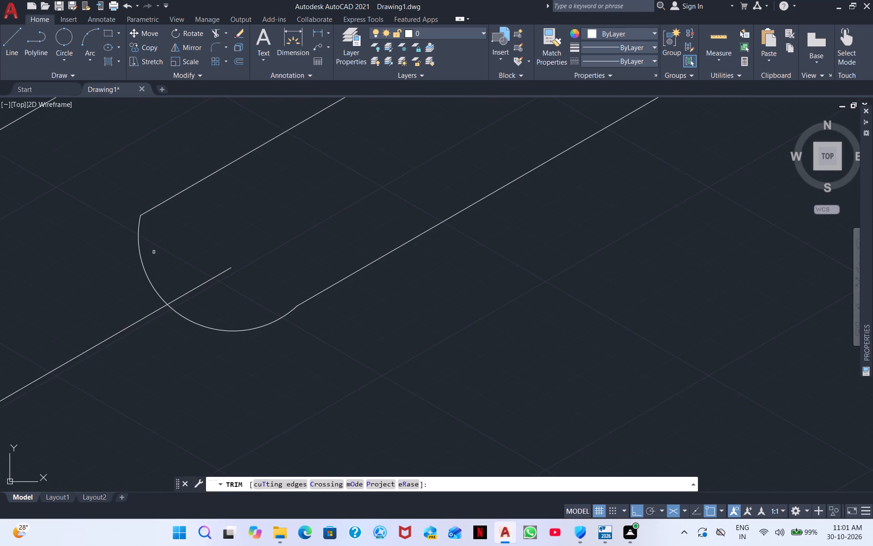
drag(156, 253, 250, 324)
Draw a vertical line 185 long straight down from the front endpoint of the wing's inner long edge.
scroll(248, 233, down, 3)
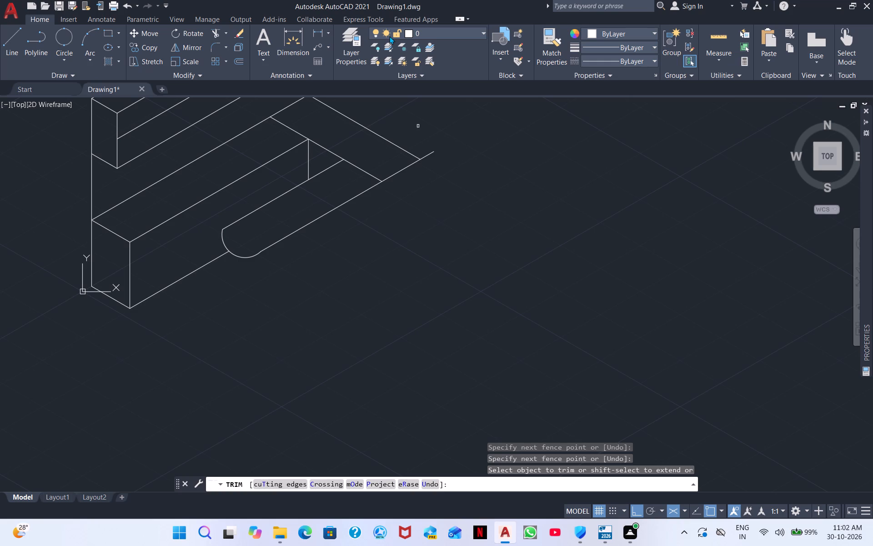
click(5, 44)
click(219, 229)
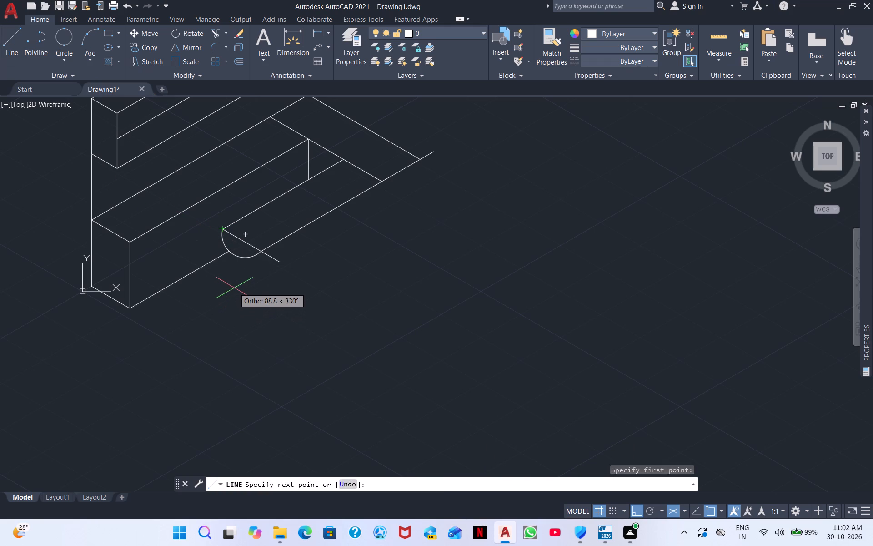
key(F5)
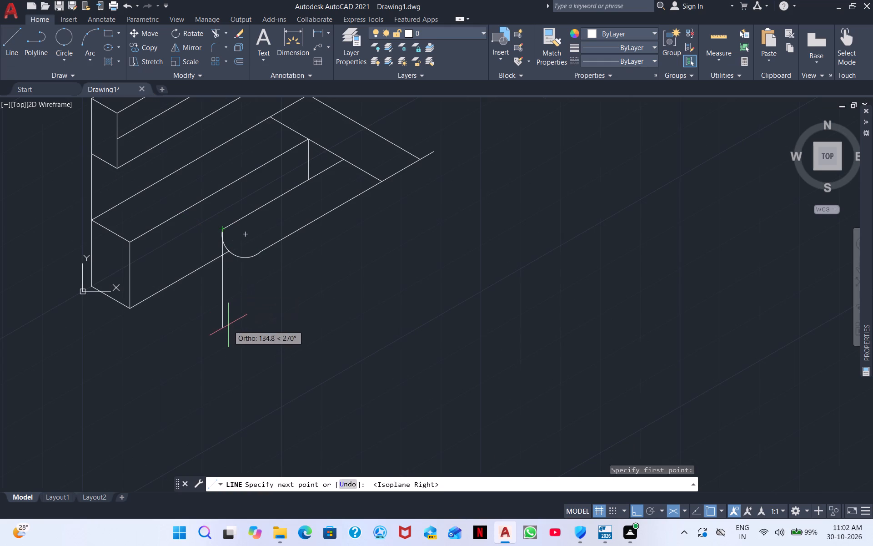
scroll(222, 227, up, 5)
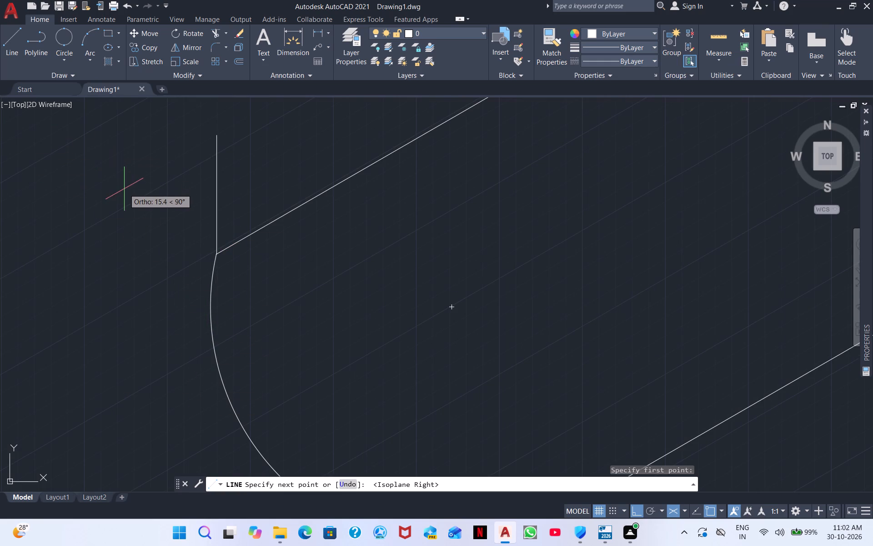
middle_drag(158, 533, 226, 258)
scroll(222, 282, down, 2)
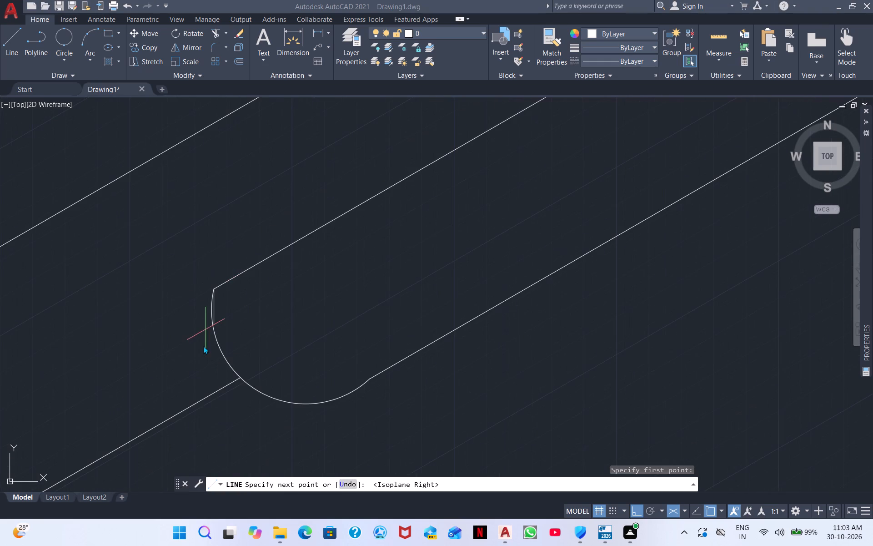
middle_drag(204, 346, 353, 264)
middle_drag(213, 467, 308, 358)
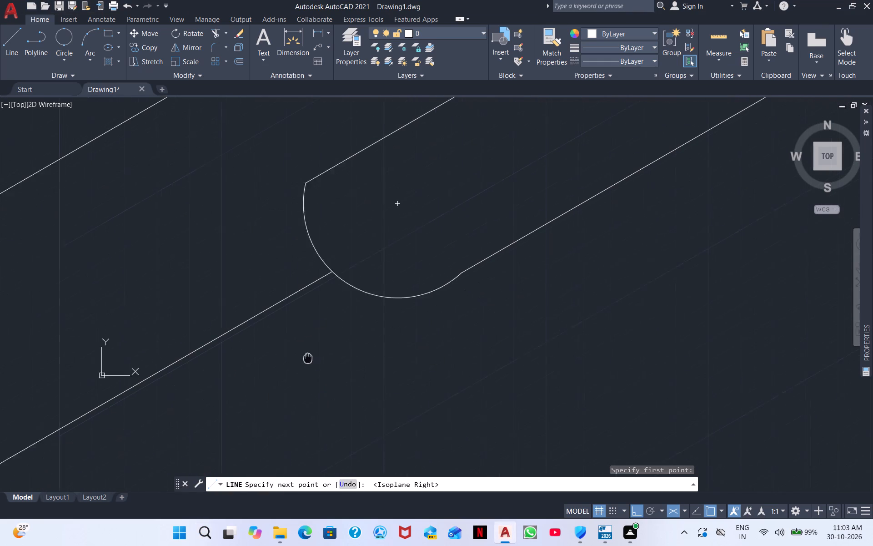
middle_drag(308, 358, 328, 334)
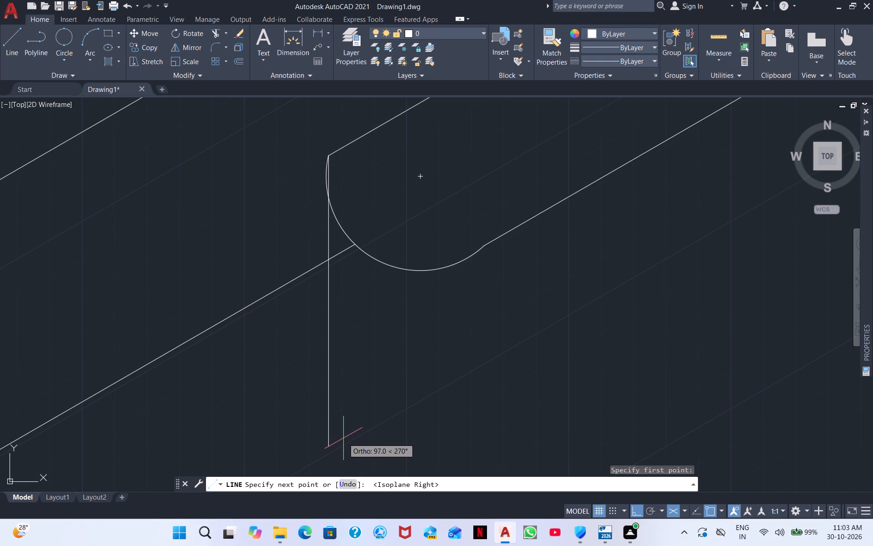
text(1850)
key(Return)
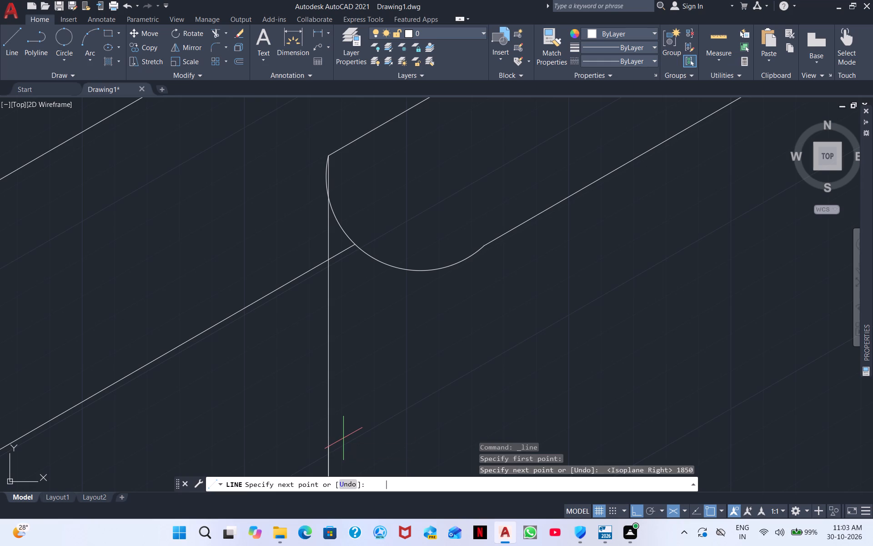
middle_drag(516, 356, 419, 137)
scroll(419, 137, down, 3)
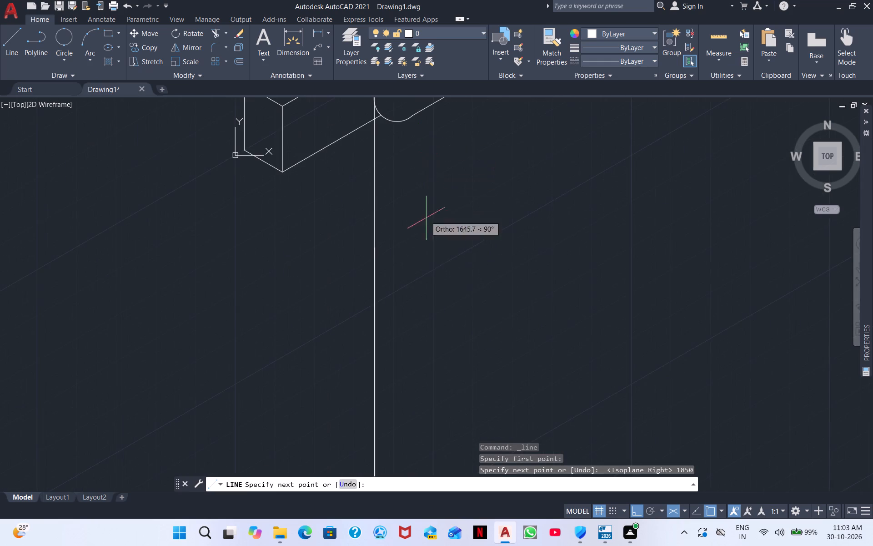
scroll(437, 258, down, 1)
scroll(646, 292, down, 3)
scroll(564, 306, down, 3)
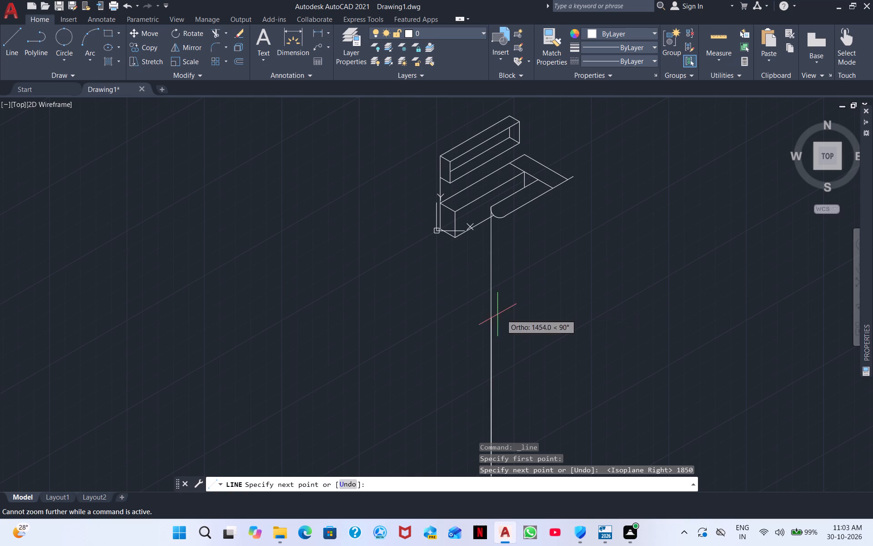
scroll(602, 280, down, 2)
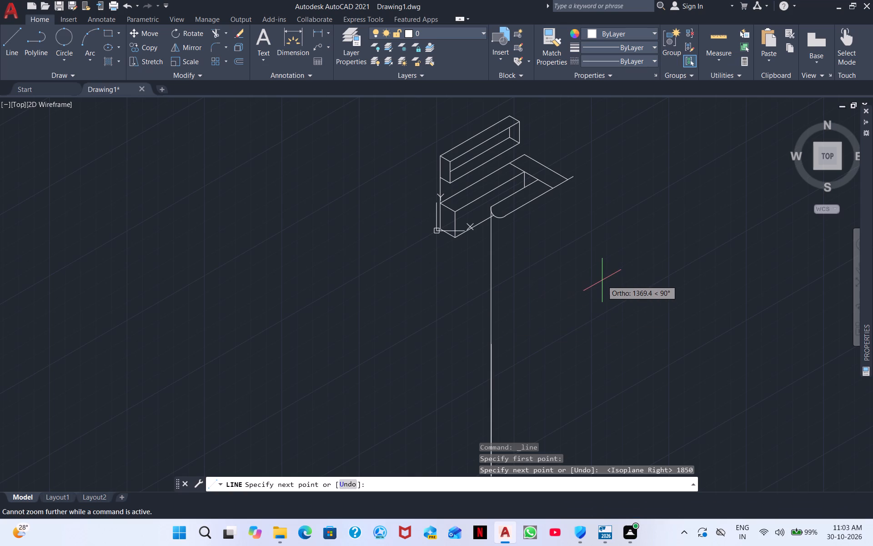
key(ctrl+z)
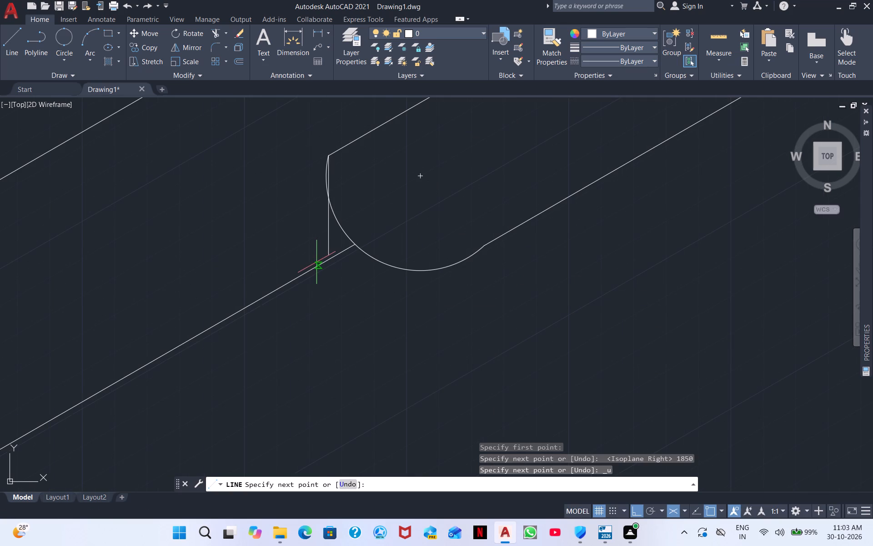
text(185)
key(Return)
Continue from the vertical line's lower end with a short freehand line along the 30° isometric direction, under the wing.
scroll(361, 144, down, 1)
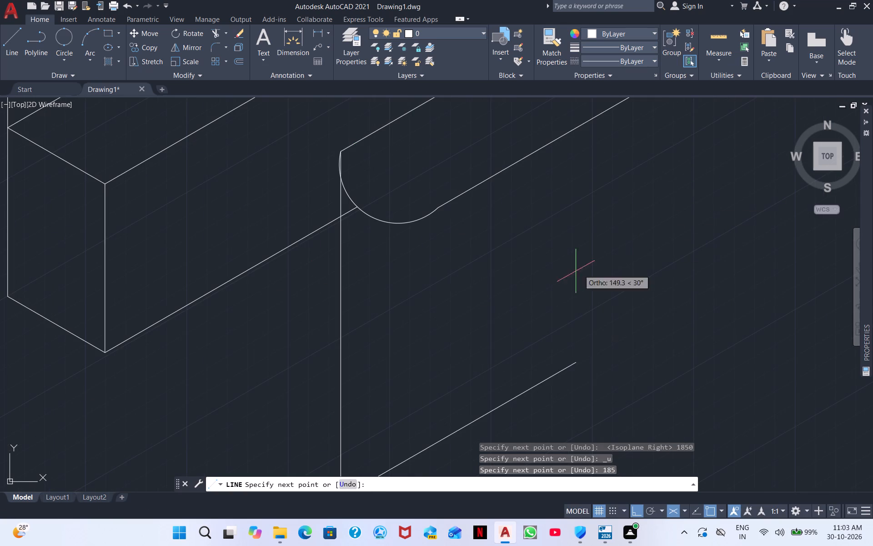
scroll(532, 265, down, 1)
middle_click(525, 199)
scroll(525, 199, down, 1)
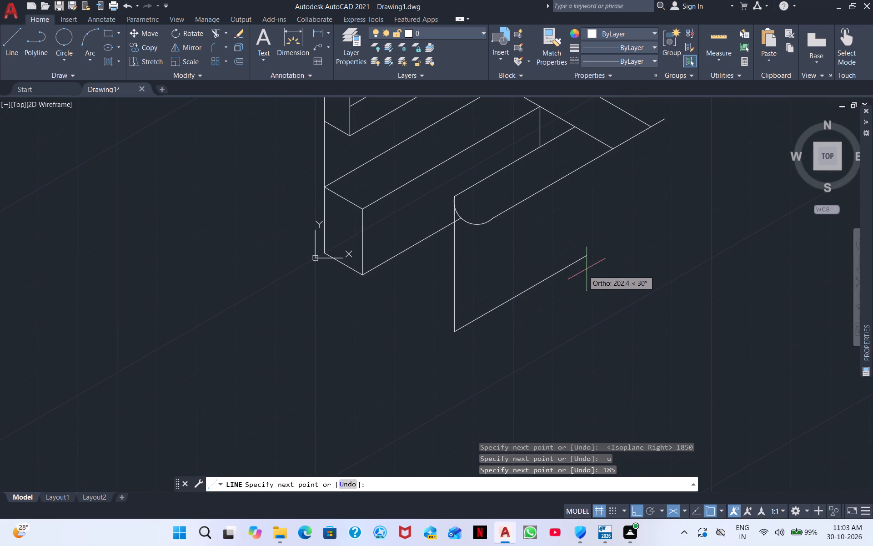
click(527, 310)
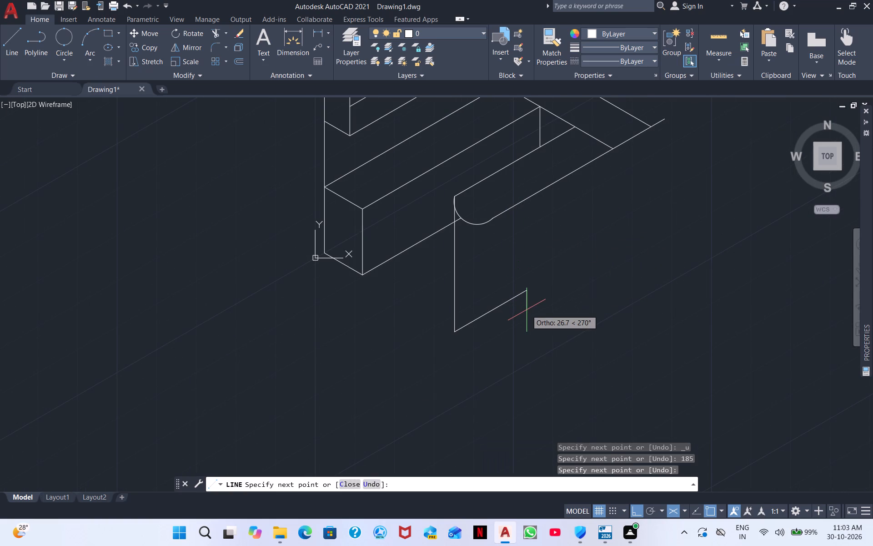
key(Escape)
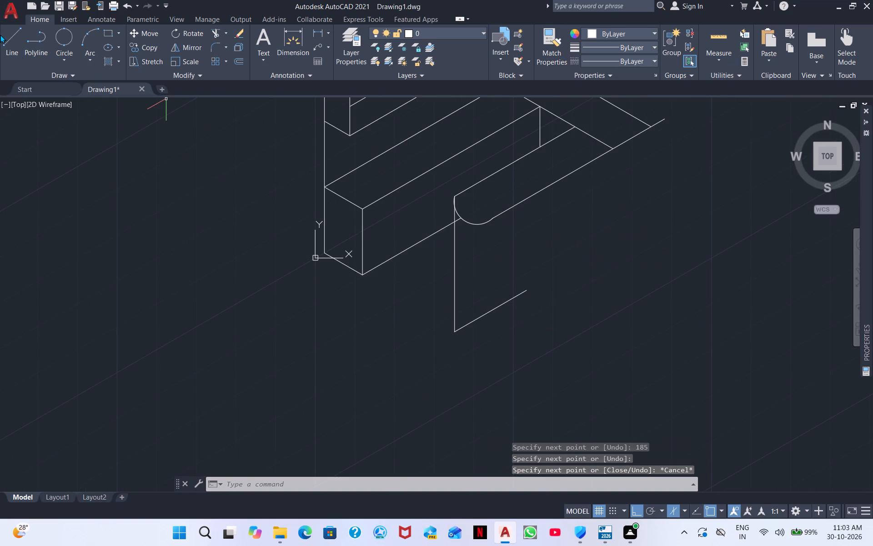
Draw a vertical line about 156 long straight down from the front endpoint of the wing's outer long edge.
click(10, 45)
drag(494, 218, 494, 220)
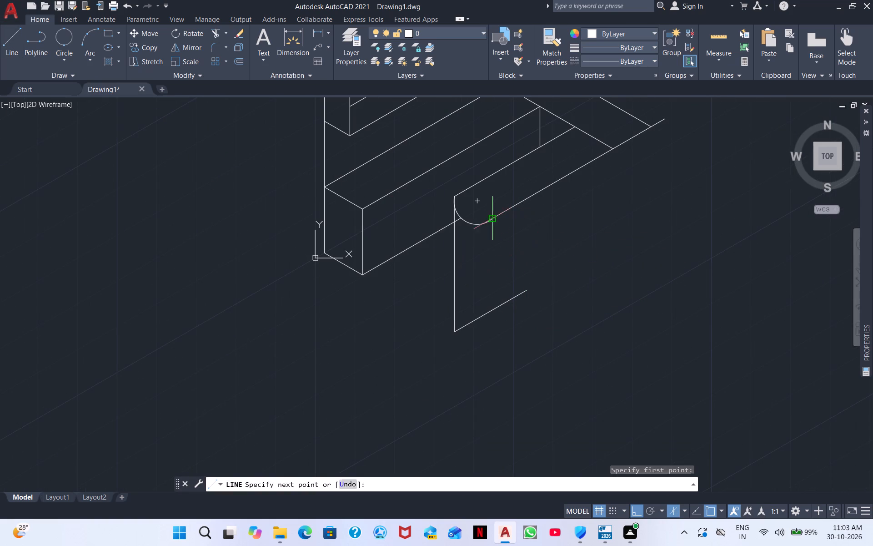
drag(494, 220, 494, 222)
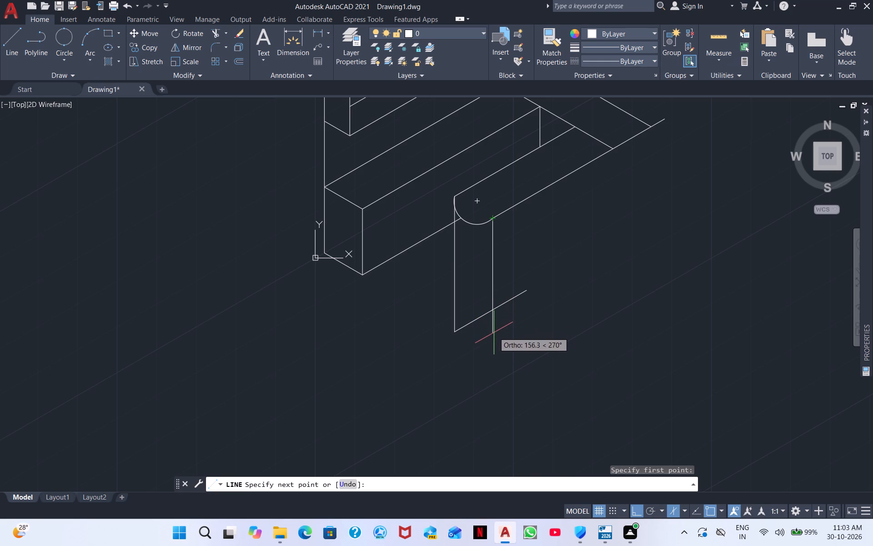
click(494, 333)
key(Escape)
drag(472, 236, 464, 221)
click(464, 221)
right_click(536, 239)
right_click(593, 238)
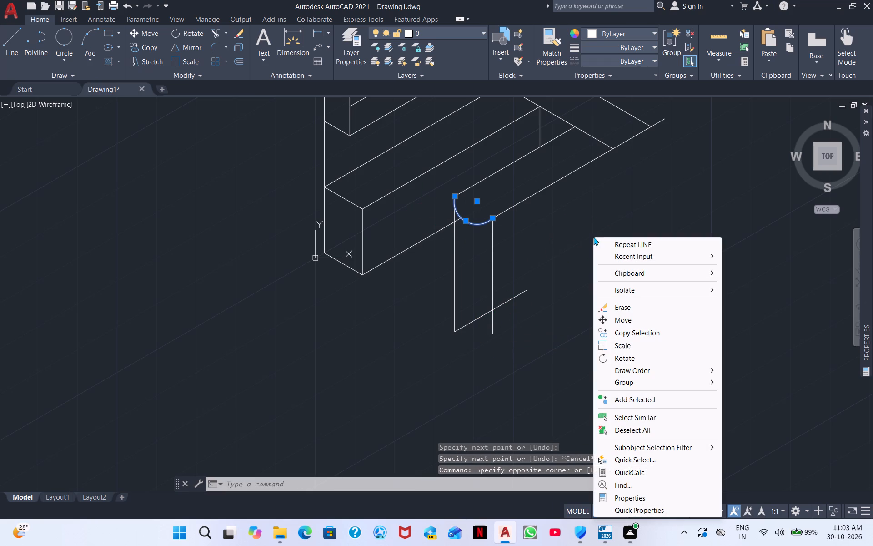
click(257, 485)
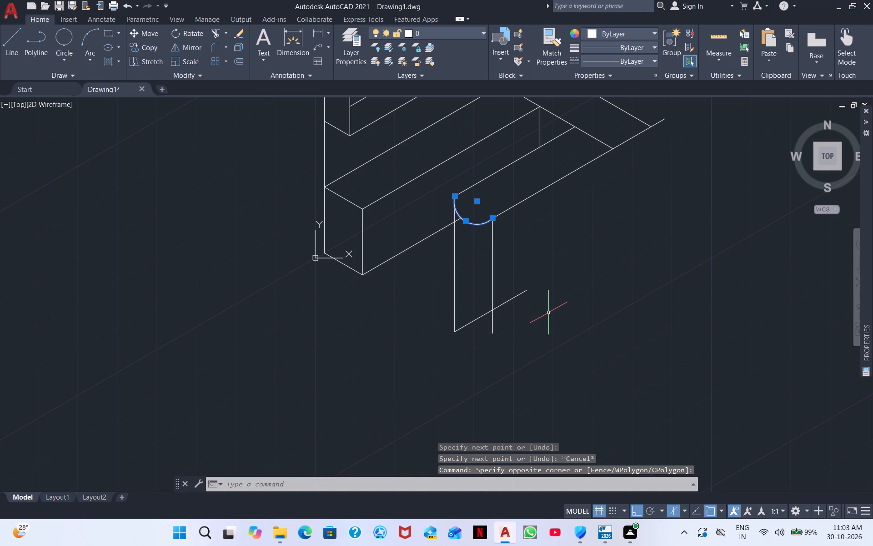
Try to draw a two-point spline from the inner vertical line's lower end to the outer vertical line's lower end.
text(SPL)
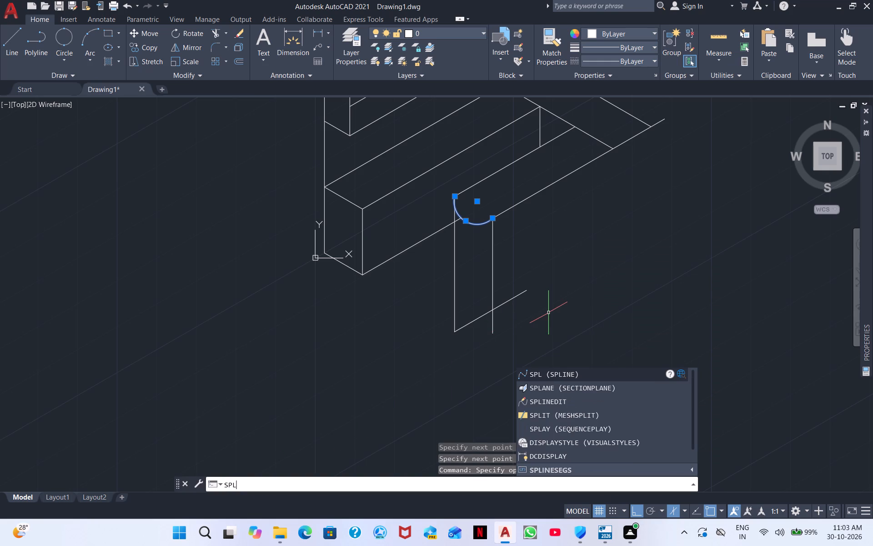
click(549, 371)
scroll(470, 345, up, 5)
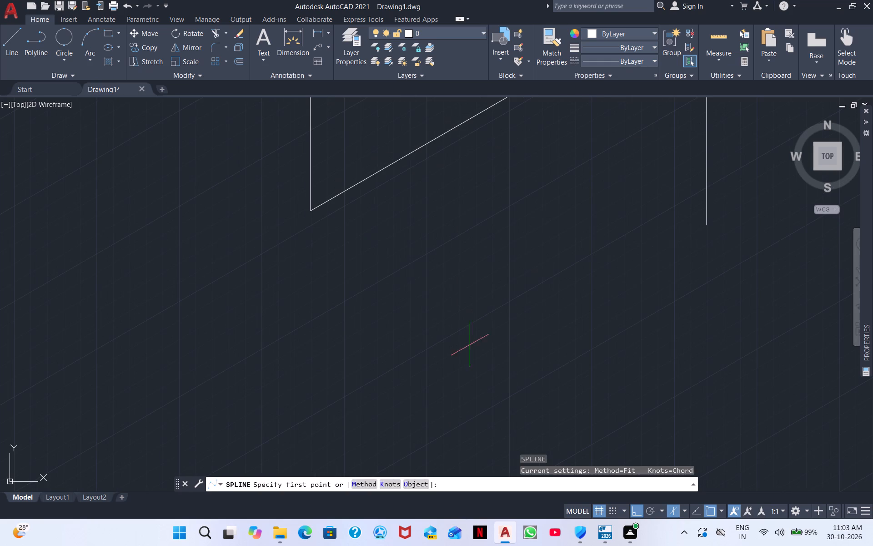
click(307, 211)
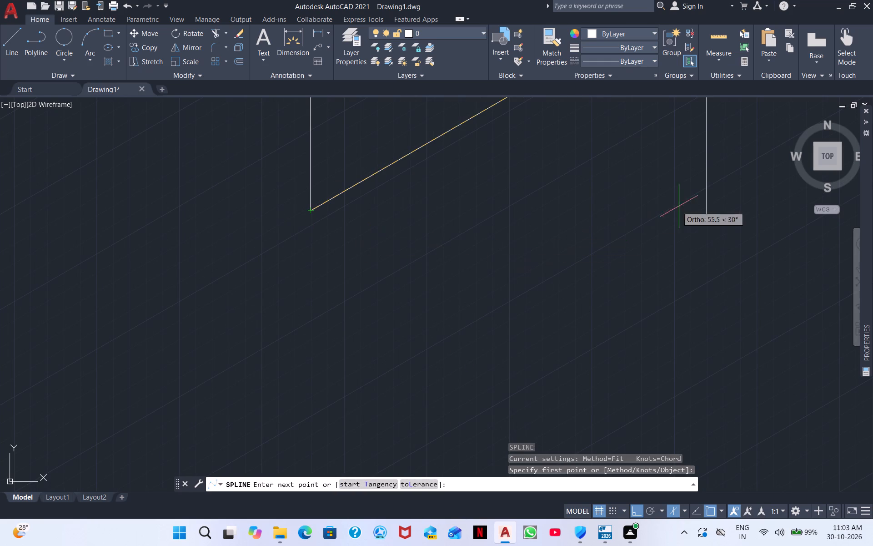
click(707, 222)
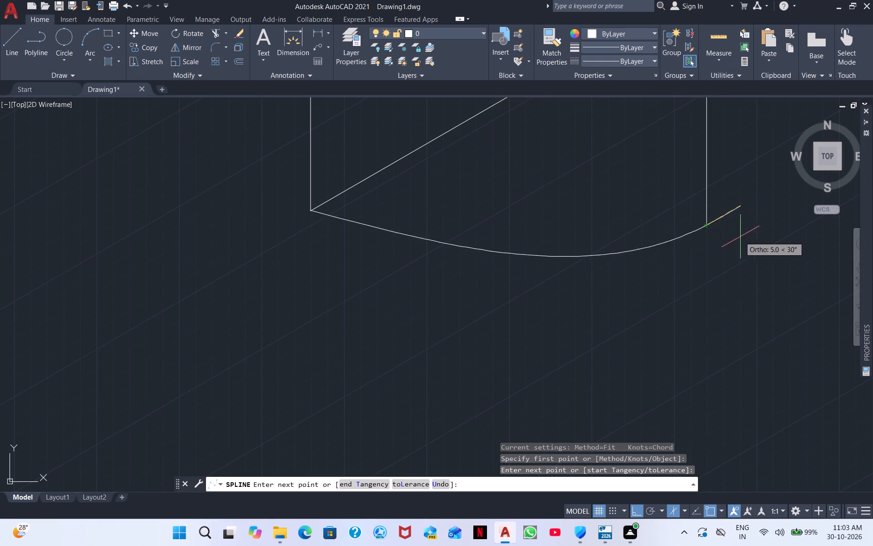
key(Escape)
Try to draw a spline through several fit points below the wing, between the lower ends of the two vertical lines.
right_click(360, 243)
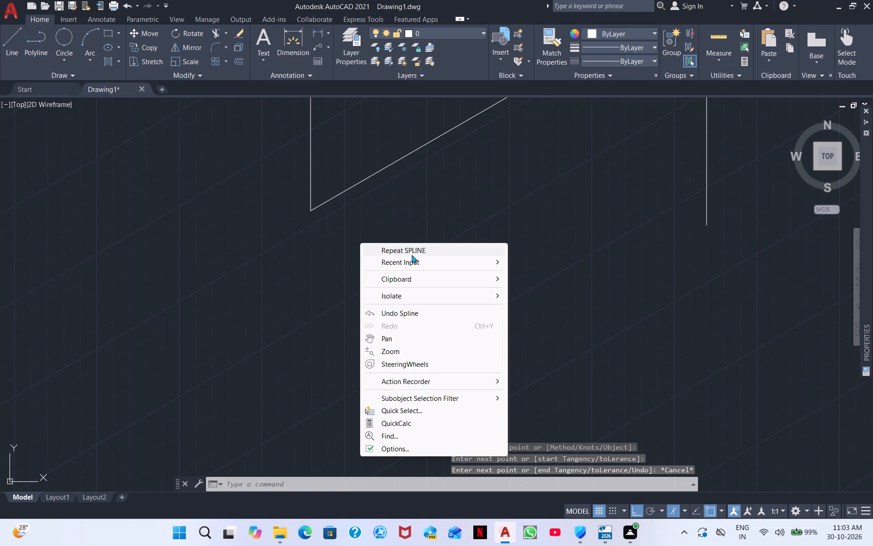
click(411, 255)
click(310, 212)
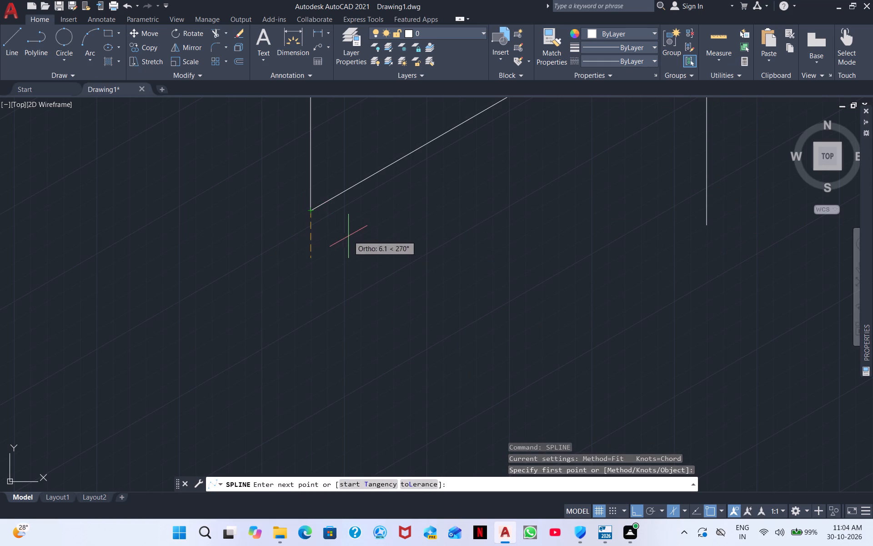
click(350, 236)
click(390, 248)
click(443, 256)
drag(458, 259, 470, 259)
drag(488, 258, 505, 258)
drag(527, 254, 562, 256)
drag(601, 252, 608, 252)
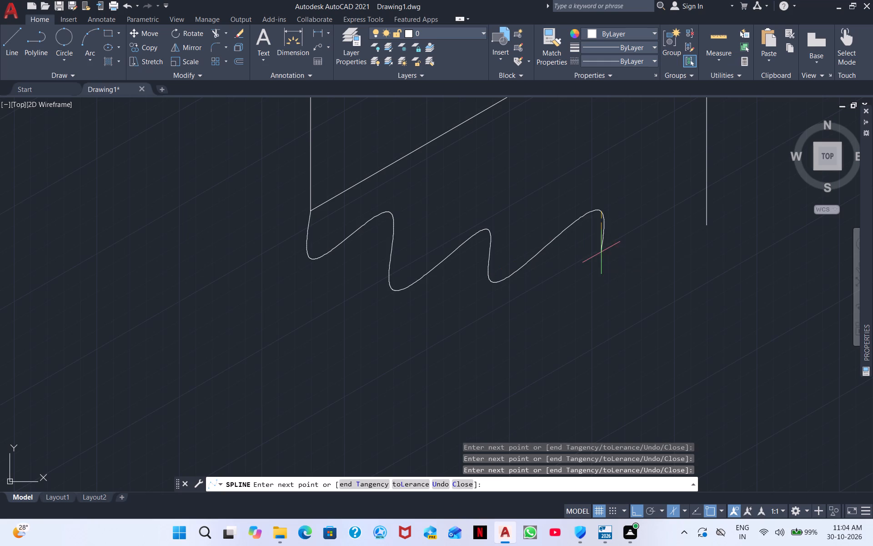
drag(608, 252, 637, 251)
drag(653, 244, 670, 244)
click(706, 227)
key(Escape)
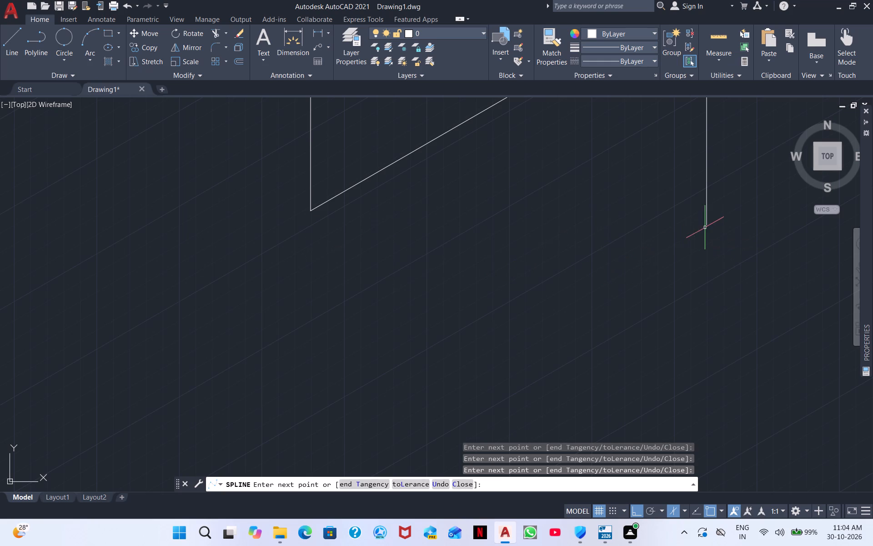
Draw a spline through several freehand fit points dipping below the wing, from the inner vertical line's lower end to the outer one's.
right_click(557, 272)
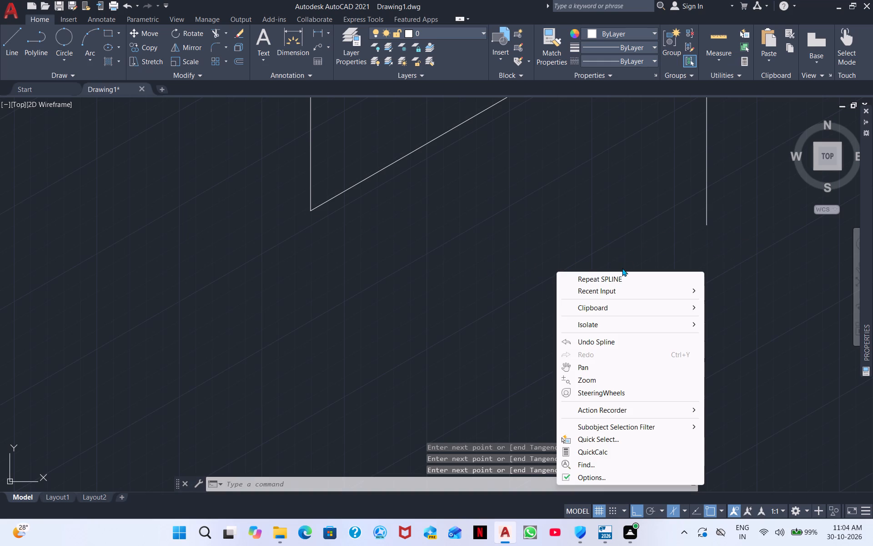
click(614, 283)
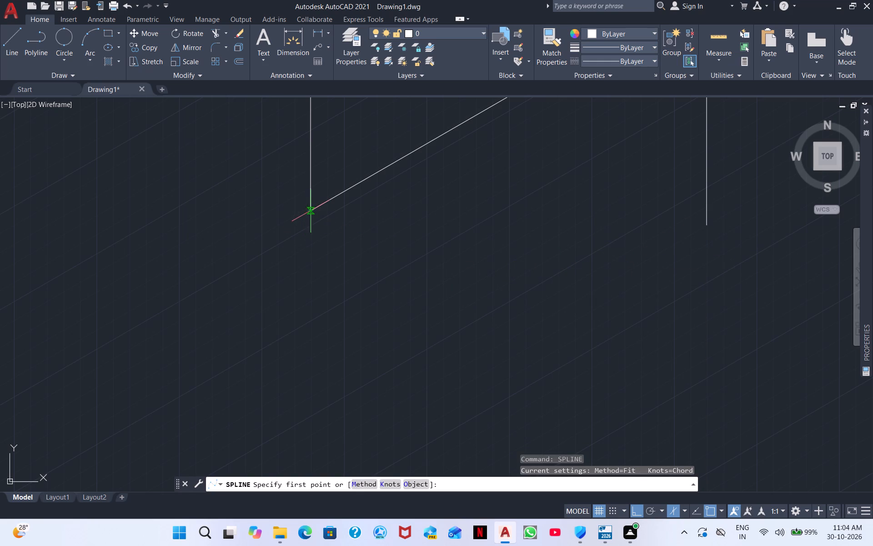
click(309, 212)
click(318, 232)
click(329, 246)
drag(343, 253, 353, 260)
drag(392, 272, 399, 274)
drag(421, 281, 438, 284)
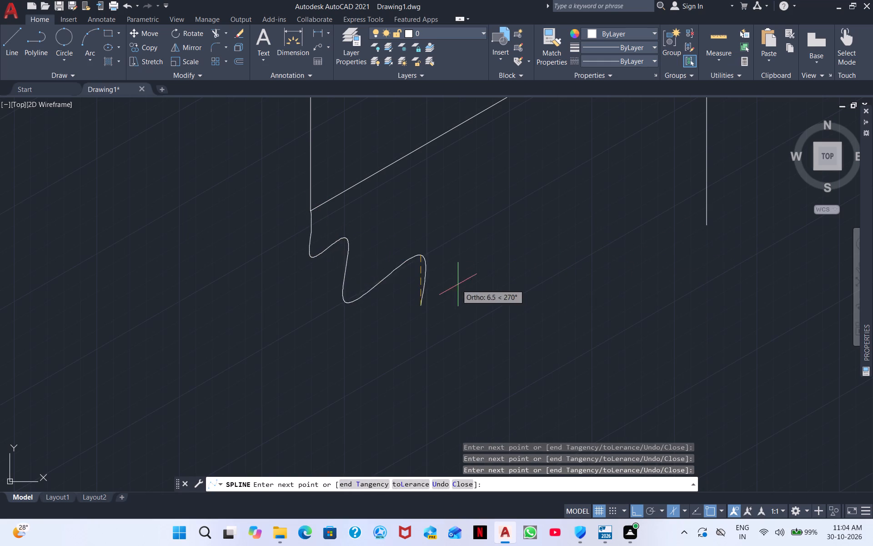
drag(483, 287, 493, 288)
click(549, 278)
drag(577, 273, 618, 268)
drag(624, 266, 683, 255)
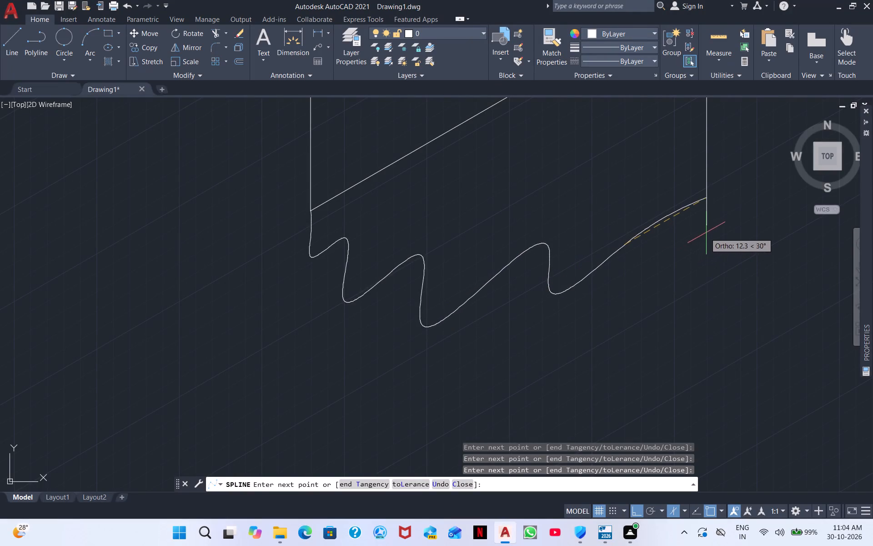
click(706, 227)
right_click(706, 227)
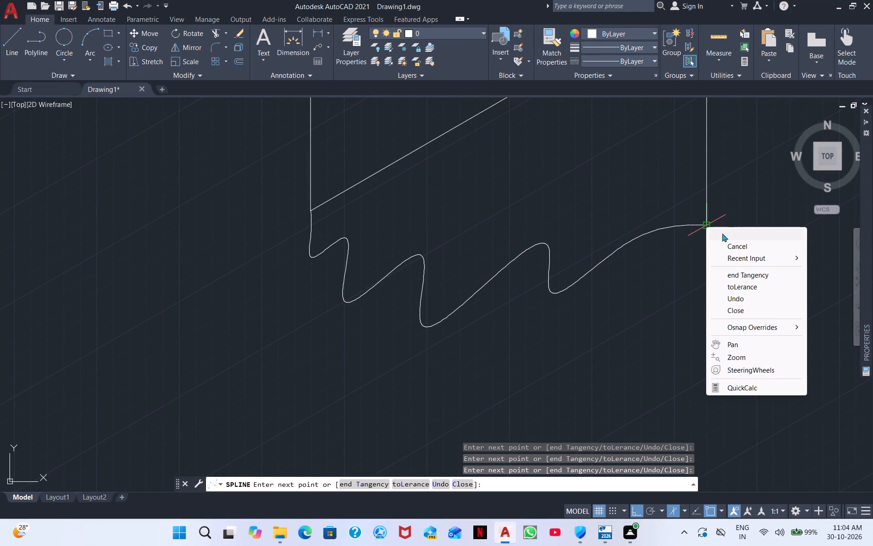
click(743, 236)
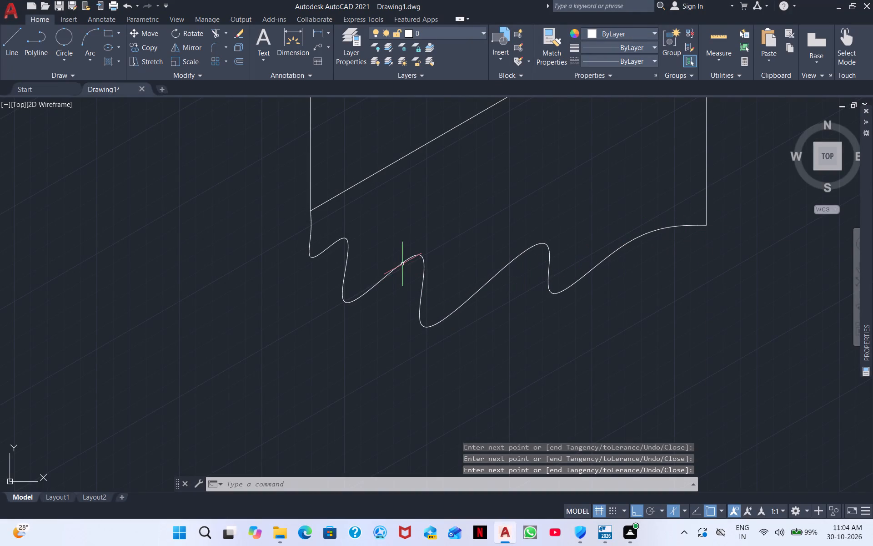
Turn Ortho off and stretch the bottom spline's raised fit points downward and outward to form one bowl-shaped curve below the wing.
click(402, 263)
drag(344, 239, 335, 252)
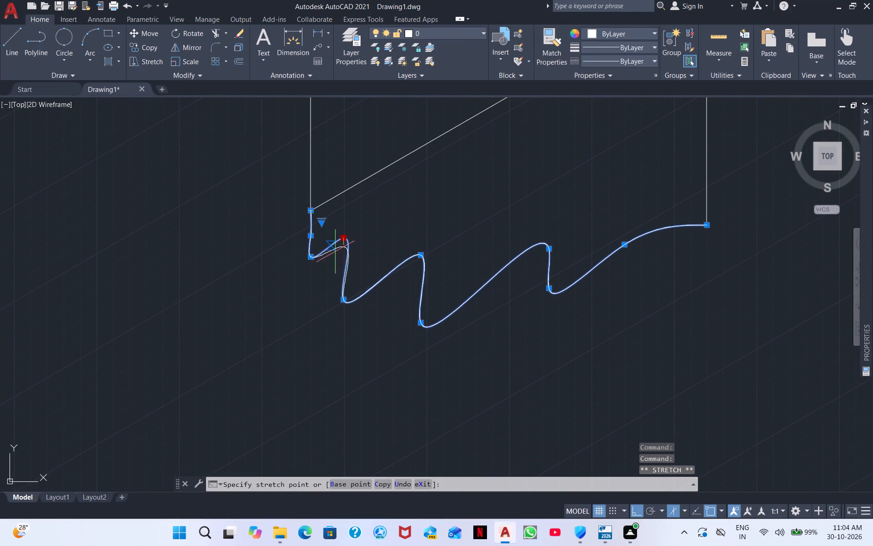
drag(335, 252, 346, 329)
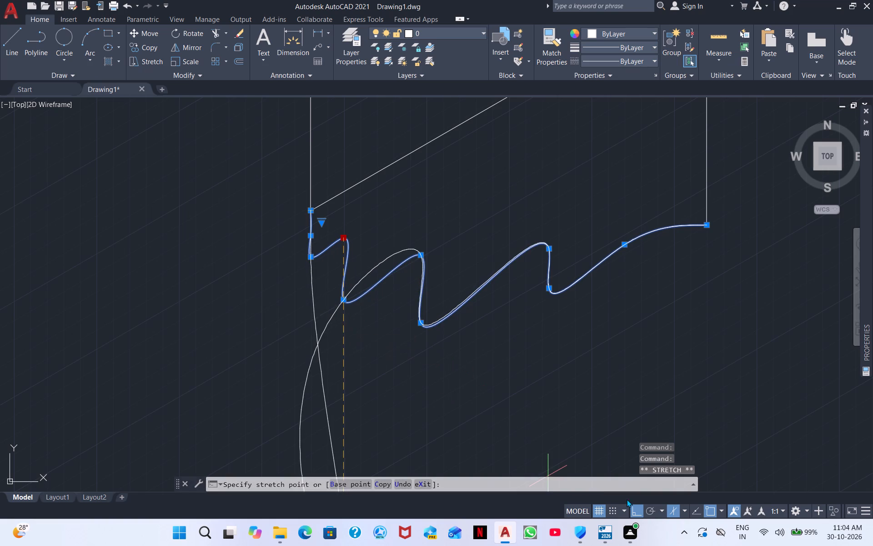
click(639, 510)
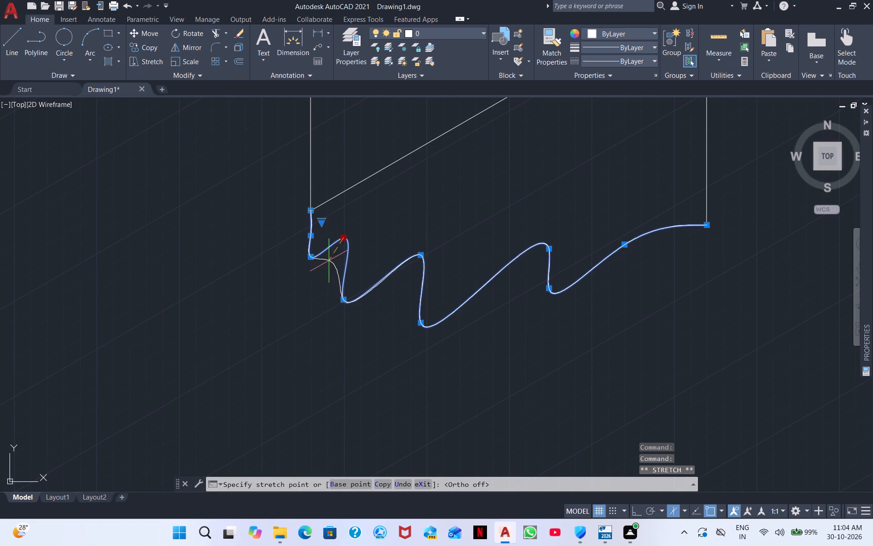
click(316, 284)
drag(422, 258, 383, 312)
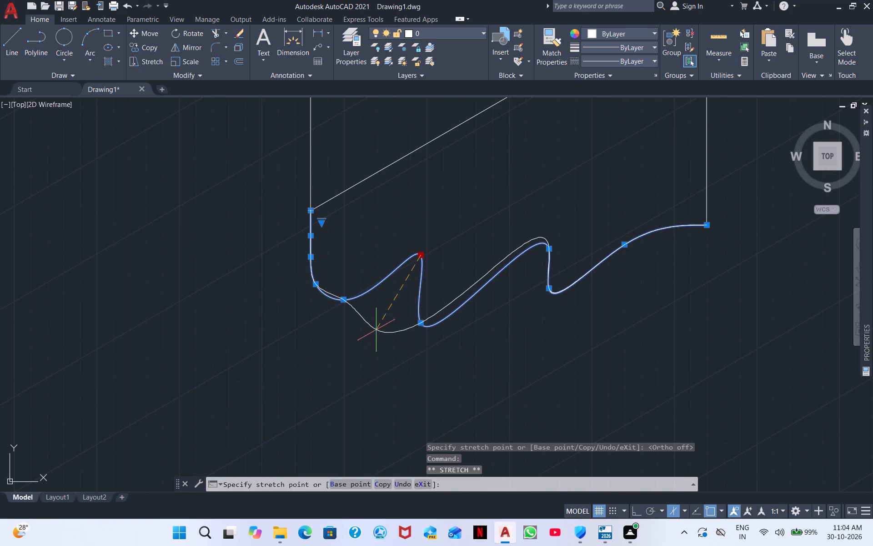
click(385, 325)
drag(547, 248, 521, 288)
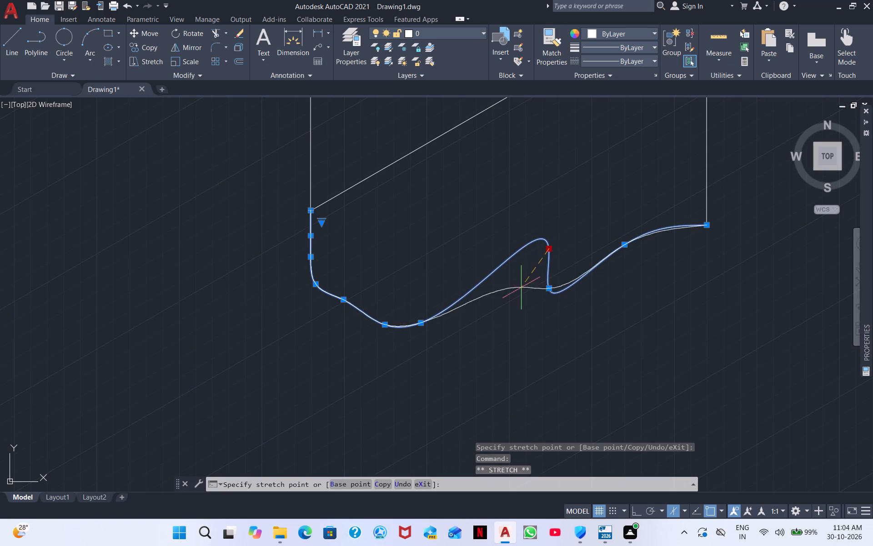
drag(521, 288, 523, 322)
click(537, 323)
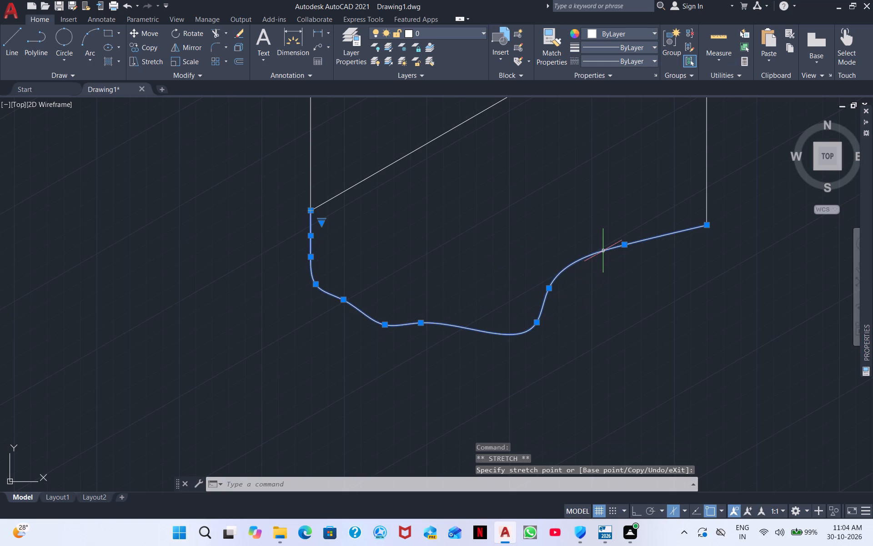
drag(622, 246, 685, 277)
click(672, 284)
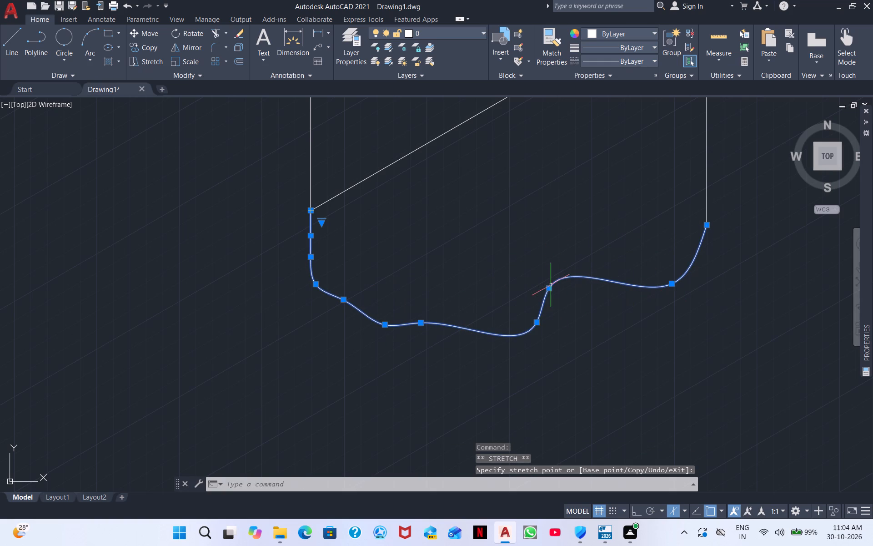
drag(551, 288, 558, 297)
click(577, 319)
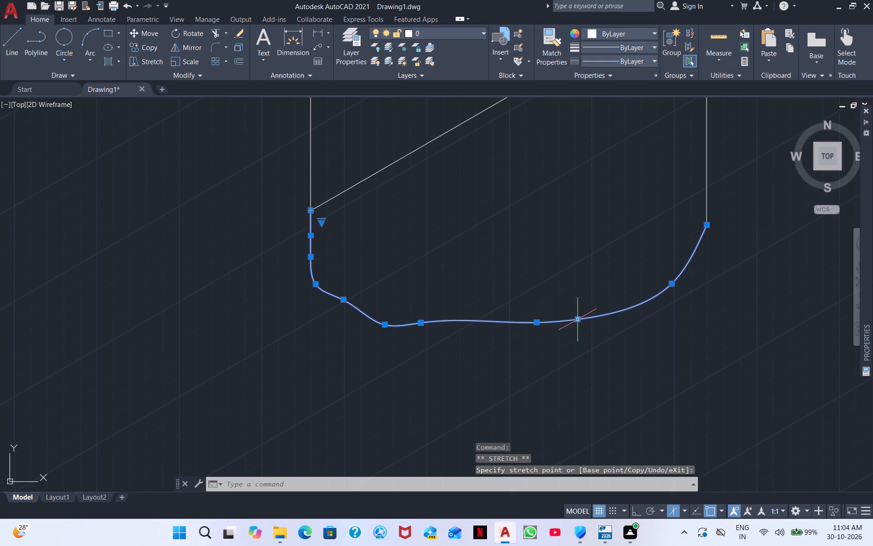
Stretch the fit points along the middle and outer part of the spline's bottom slightly downward to smooth the curve.
drag(421, 321, 425, 332)
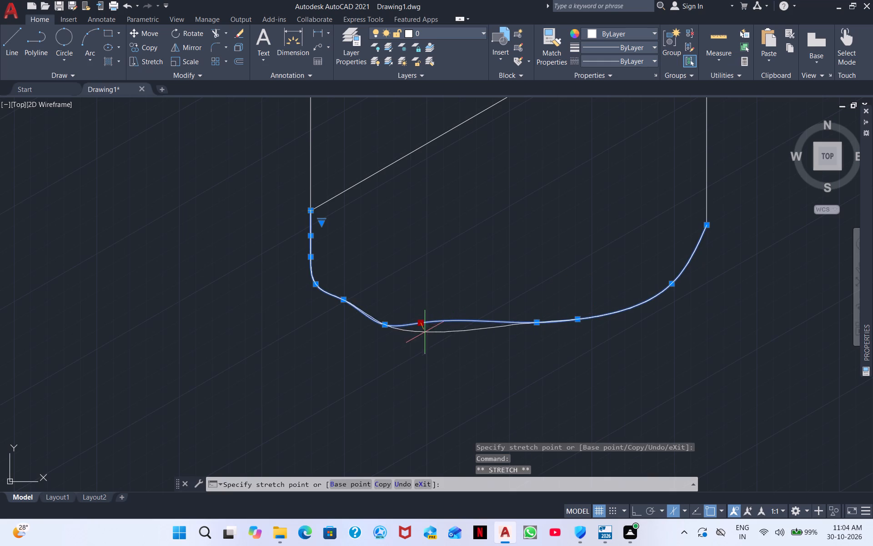
drag(425, 332, 506, 329)
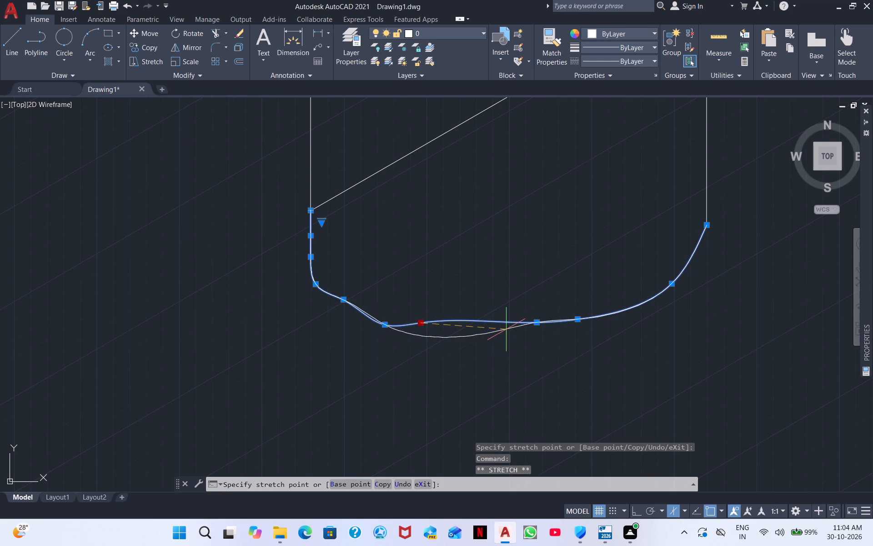
click(506, 329)
drag(537, 324, 538, 330)
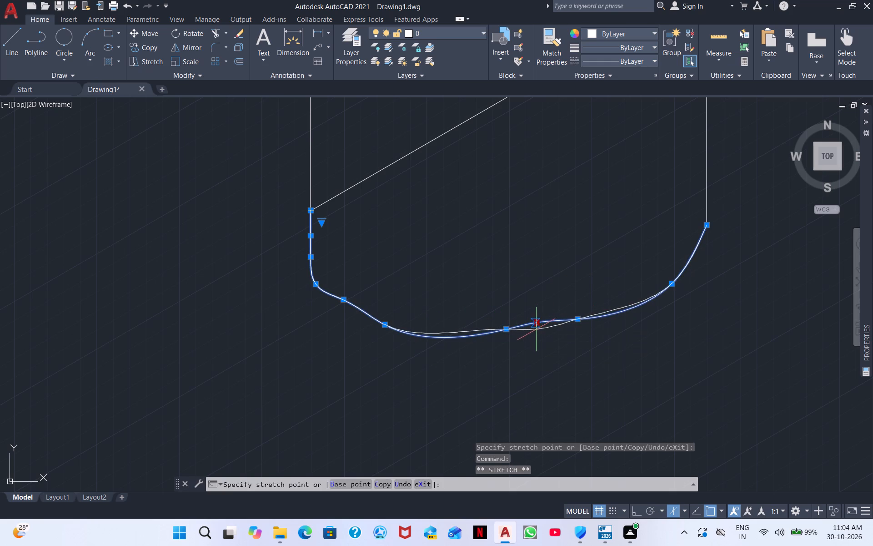
click(536, 328)
drag(508, 330, 468, 338)
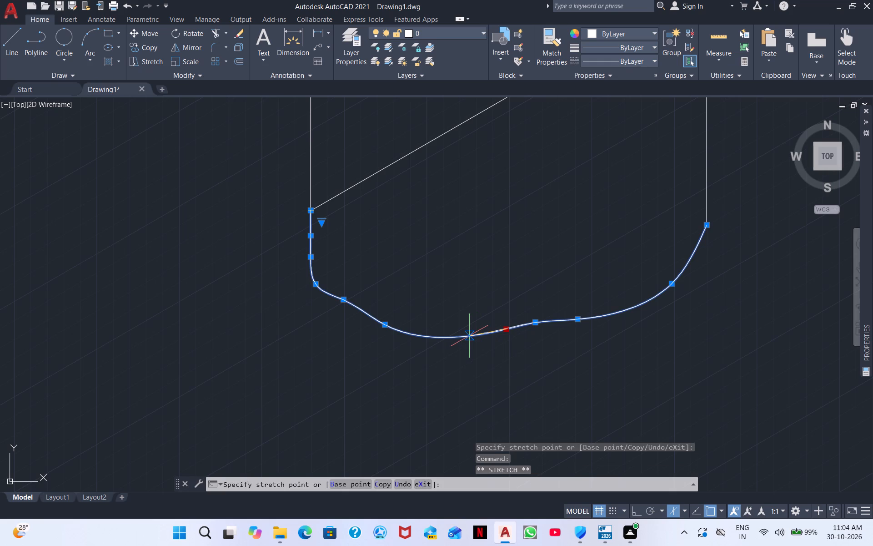
click(467, 338)
drag(533, 323, 542, 336)
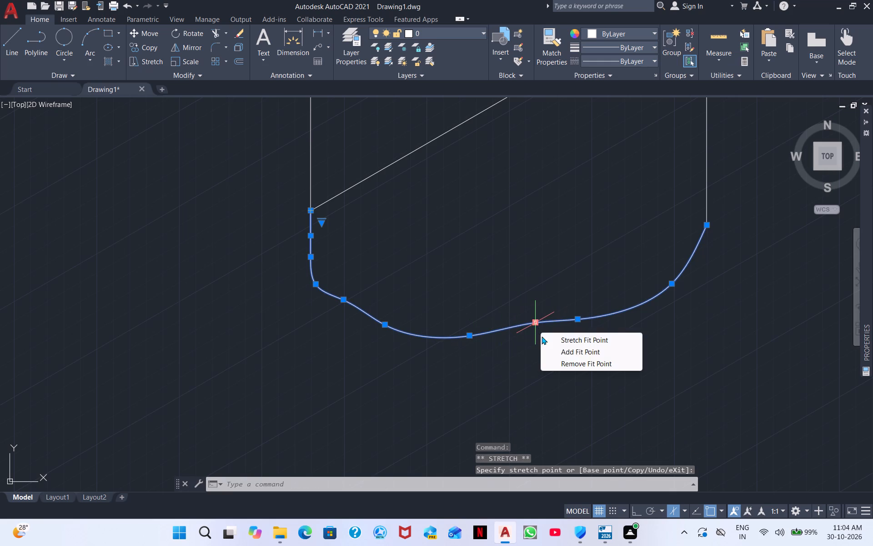
drag(542, 336, 542, 337)
drag(536, 324, 541, 339)
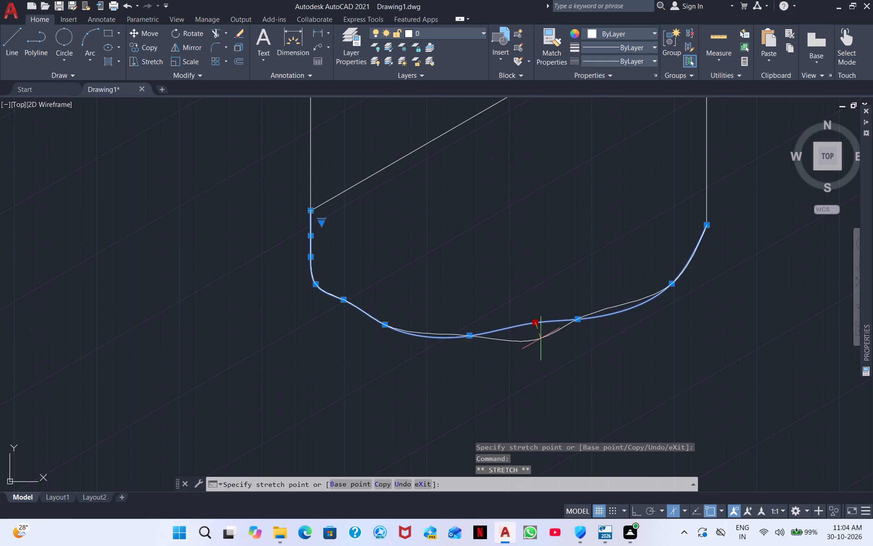
click(541, 338)
drag(576, 318, 581, 328)
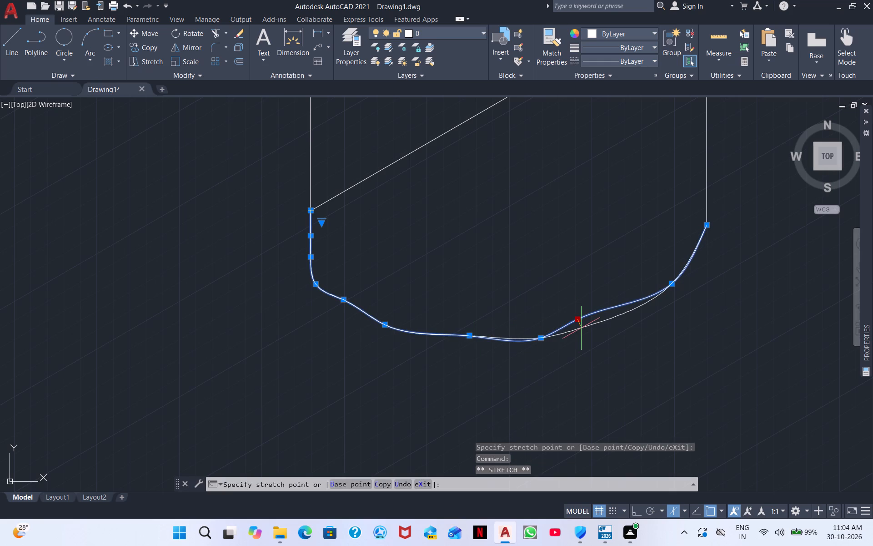
click(581, 328)
Stretch the fit points at the spline's inner lower bend down and outward to round the bend.
scroll(475, 271, down, 4)
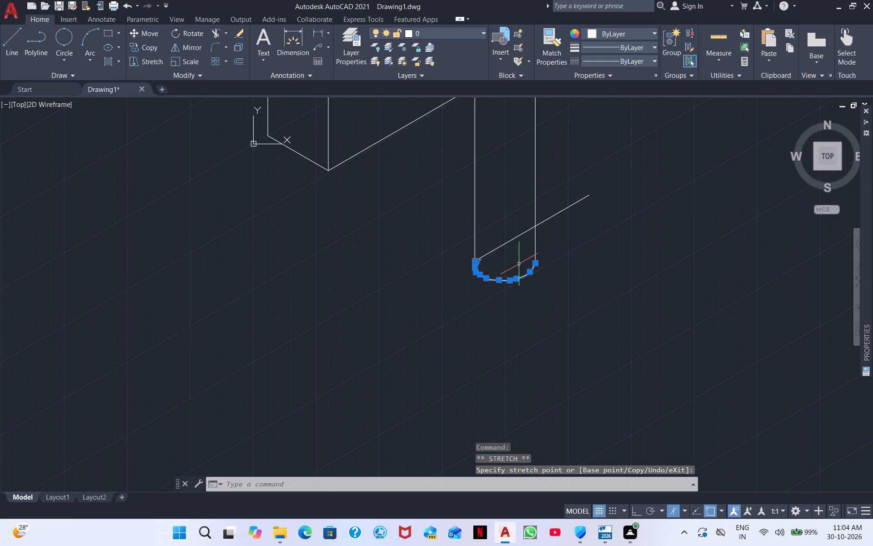
scroll(468, 282, up, 3)
middle_drag(563, 198, 544, 277)
scroll(460, 268, up, 5)
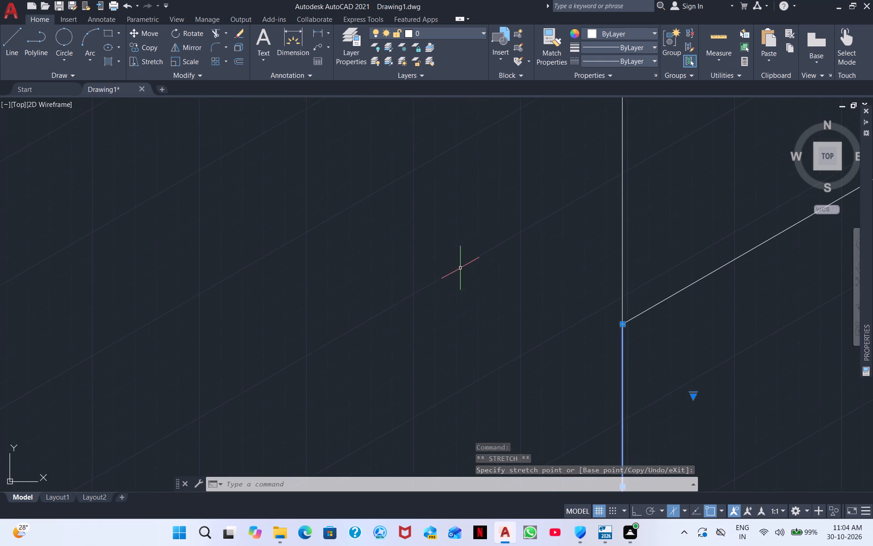
middle_drag(640, 306, 494, 144)
scroll(502, 172, down, 5)
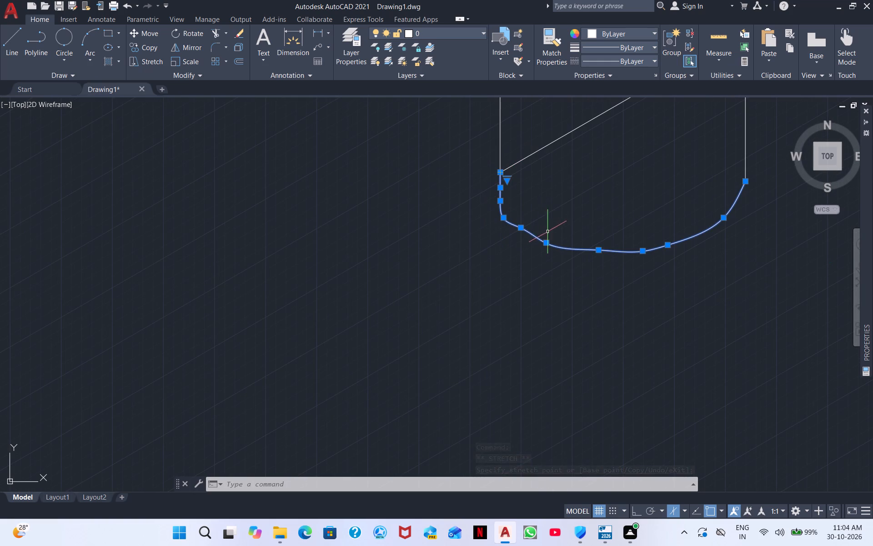
click(522, 227)
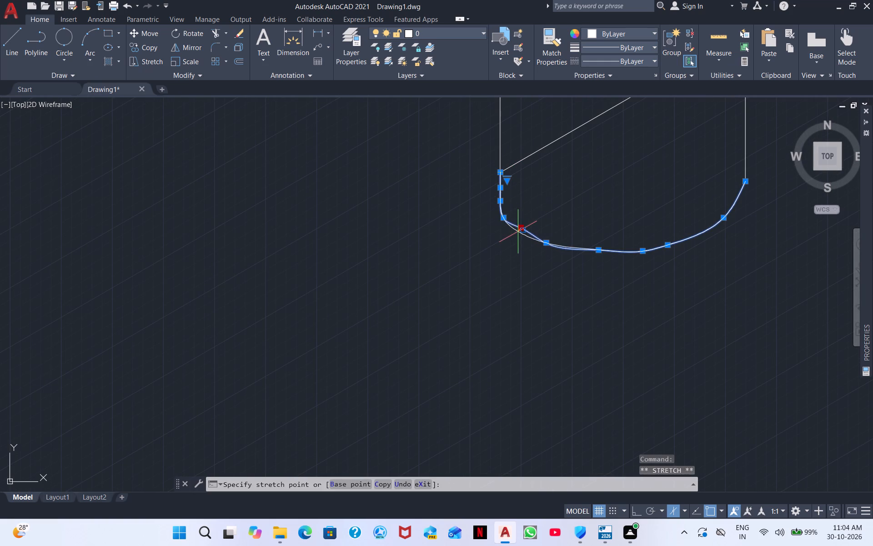
click(517, 233)
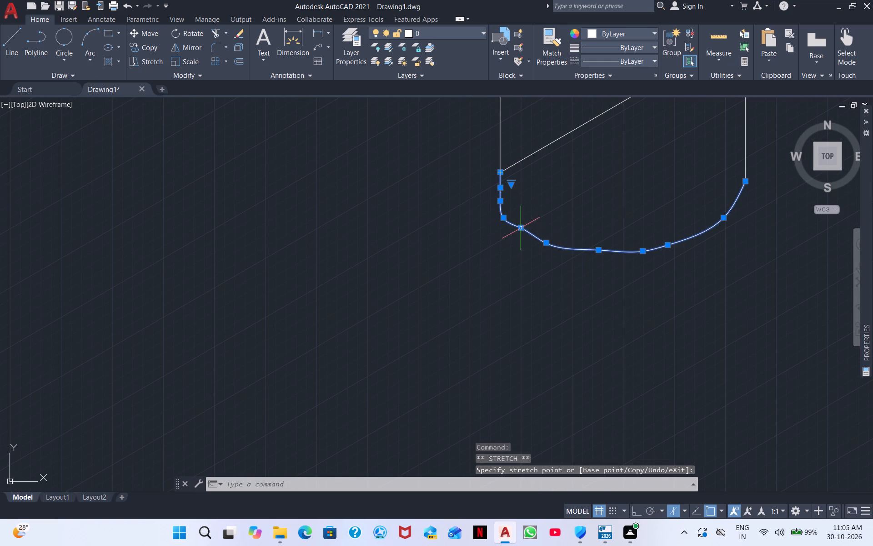
drag(520, 227, 519, 232)
click(517, 236)
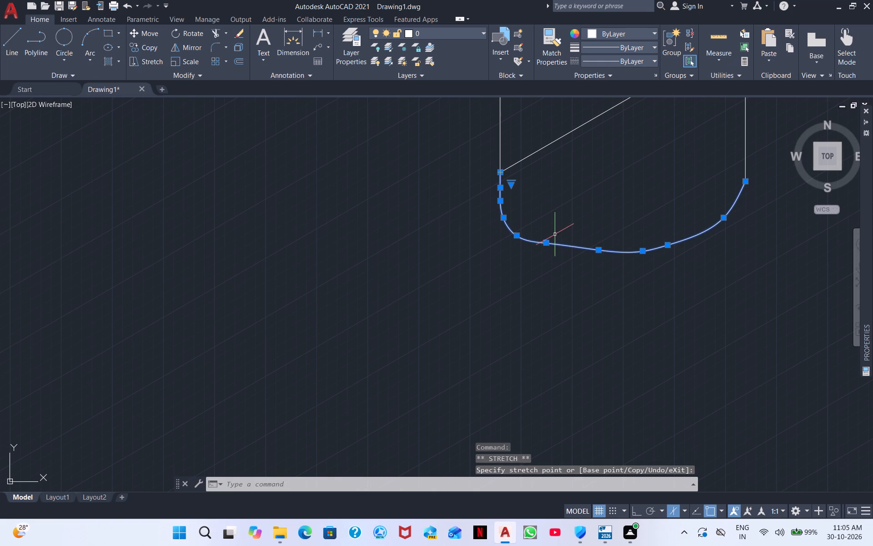
click(548, 242)
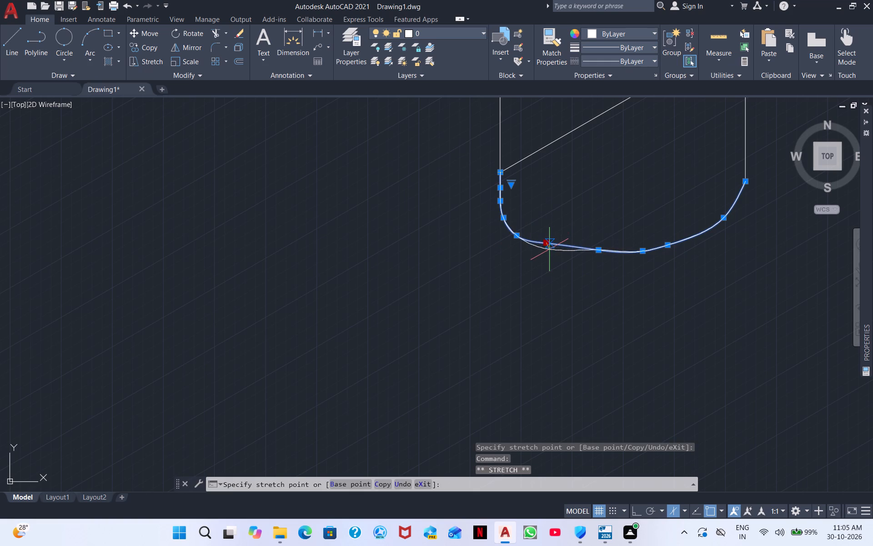
click(549, 249)
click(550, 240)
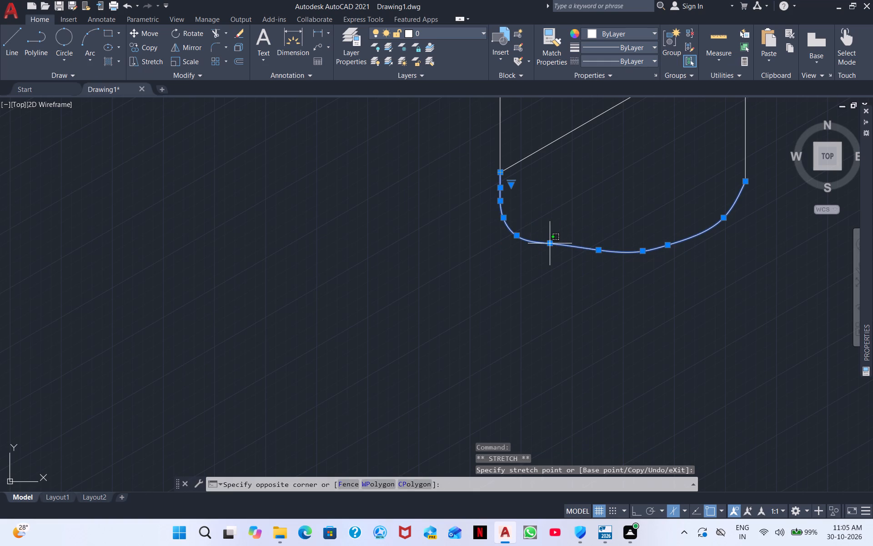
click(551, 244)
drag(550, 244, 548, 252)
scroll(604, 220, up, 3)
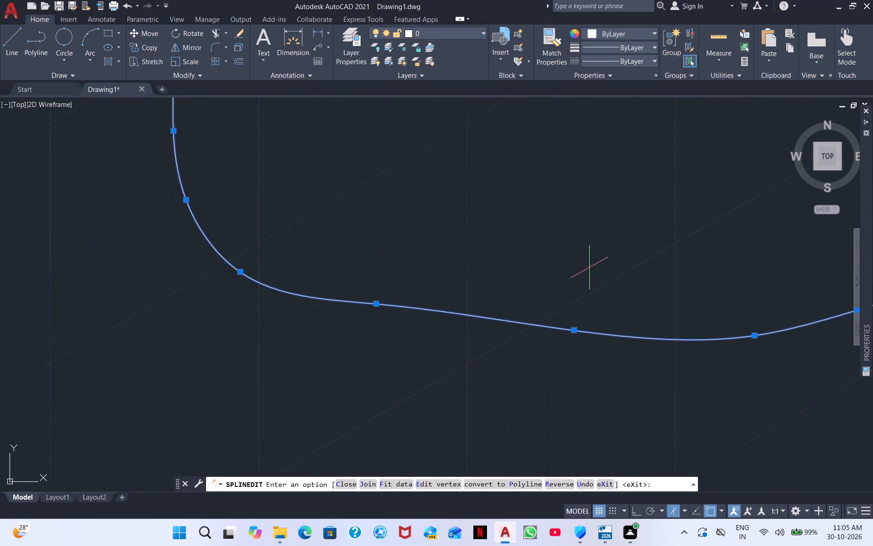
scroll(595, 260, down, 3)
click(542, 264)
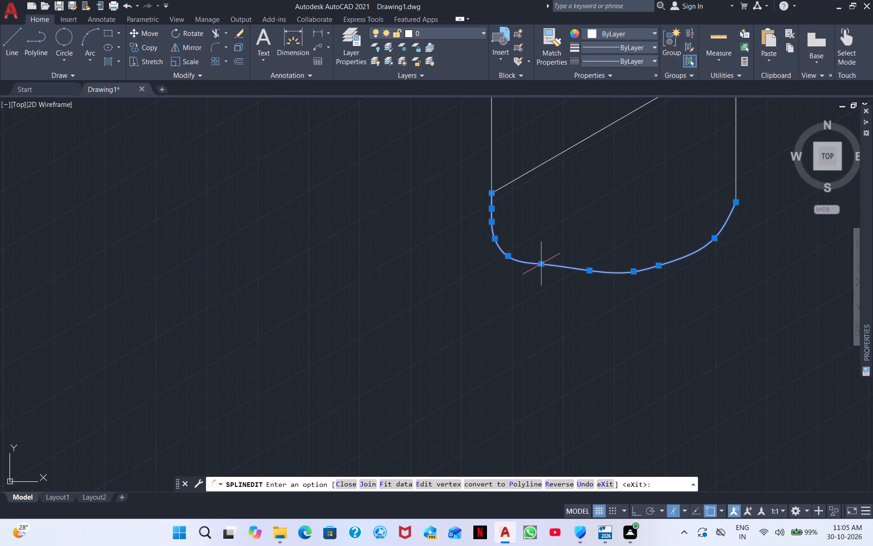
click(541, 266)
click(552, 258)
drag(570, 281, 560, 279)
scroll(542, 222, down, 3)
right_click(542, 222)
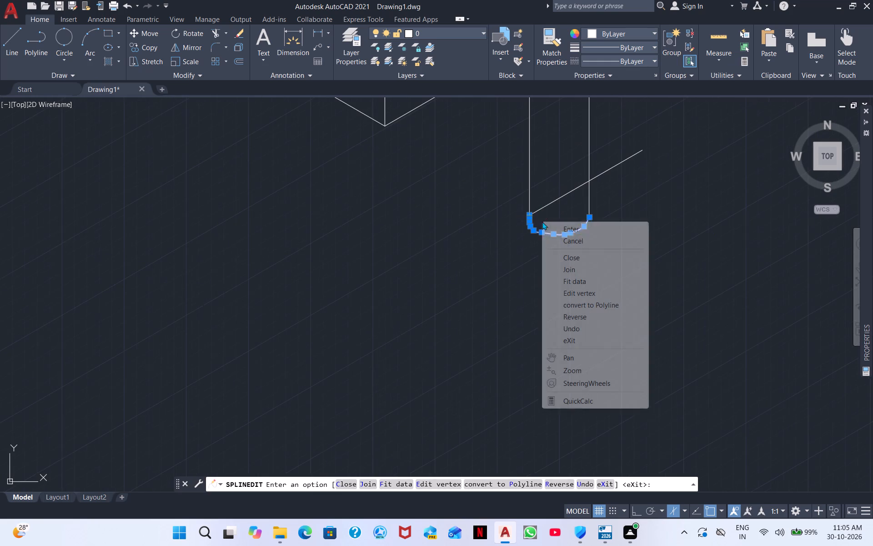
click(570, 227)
Reselect the bottom spline and lower the two fit points between its inner bend and its lowest part.
drag(608, 248, 557, 232)
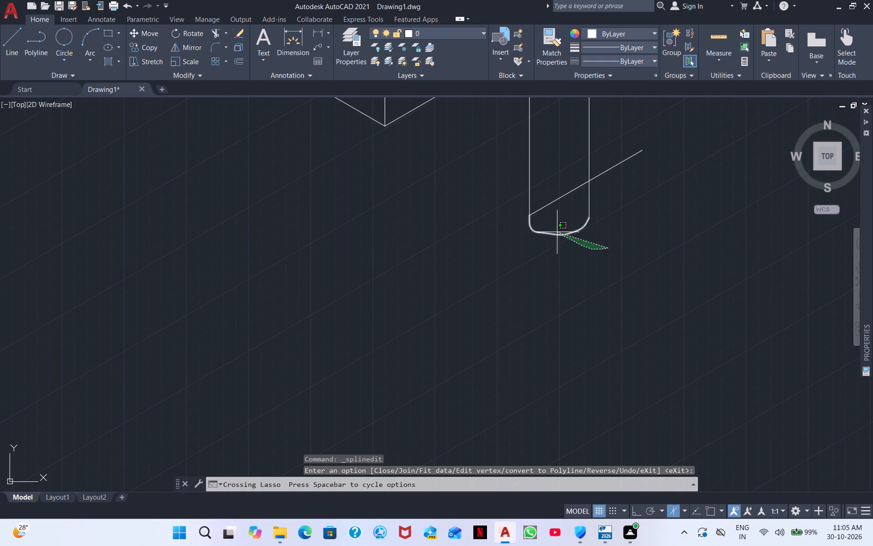
drag(557, 232, 517, 239)
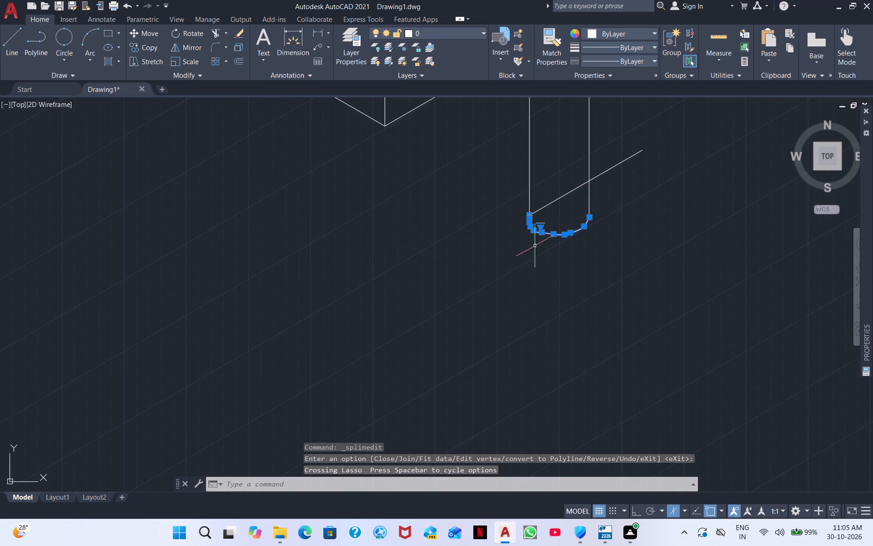
scroll(554, 214, up, 5)
middle_drag(567, 276, 491, 214)
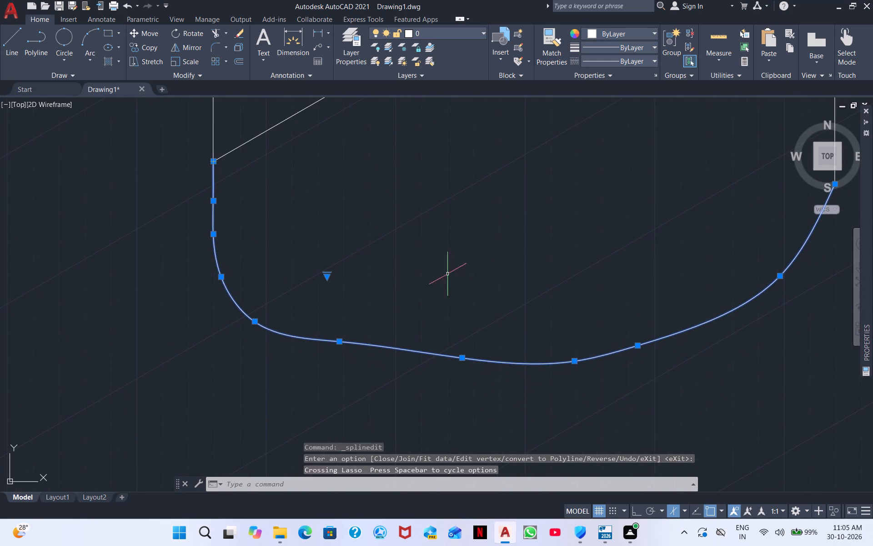
click(340, 338)
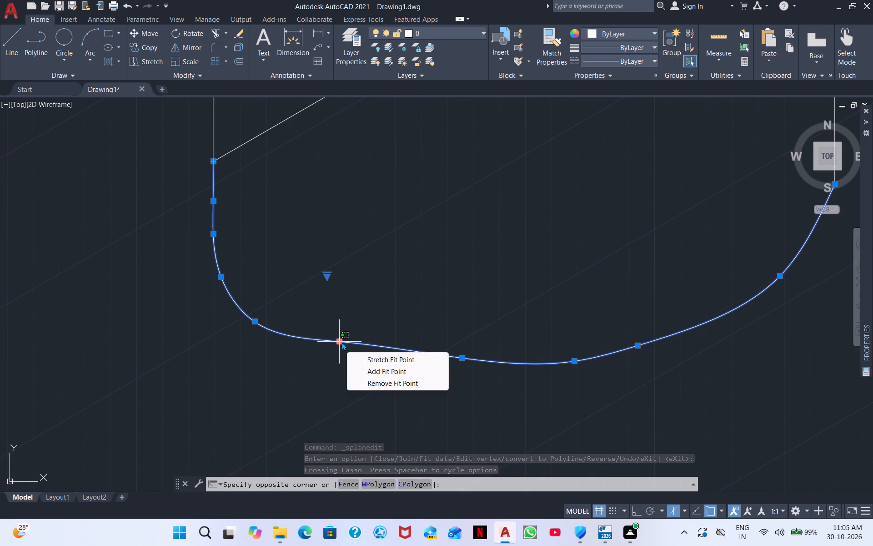
click(341, 342)
drag(340, 342, 340, 342)
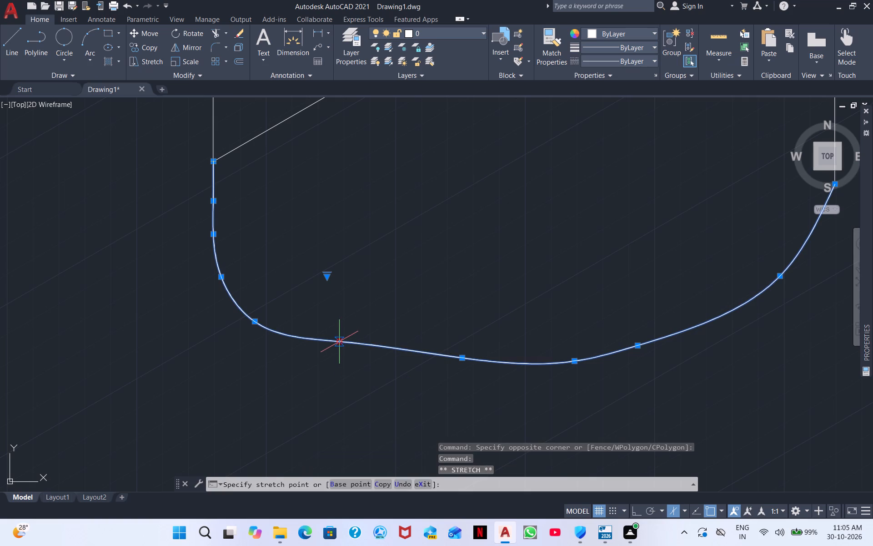
drag(340, 342, 340, 354)
click(339, 354)
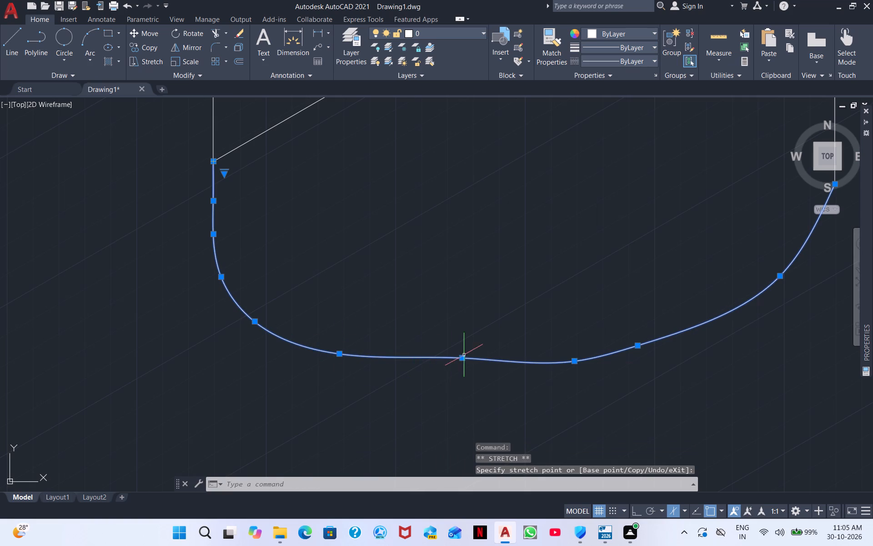
click(463, 358)
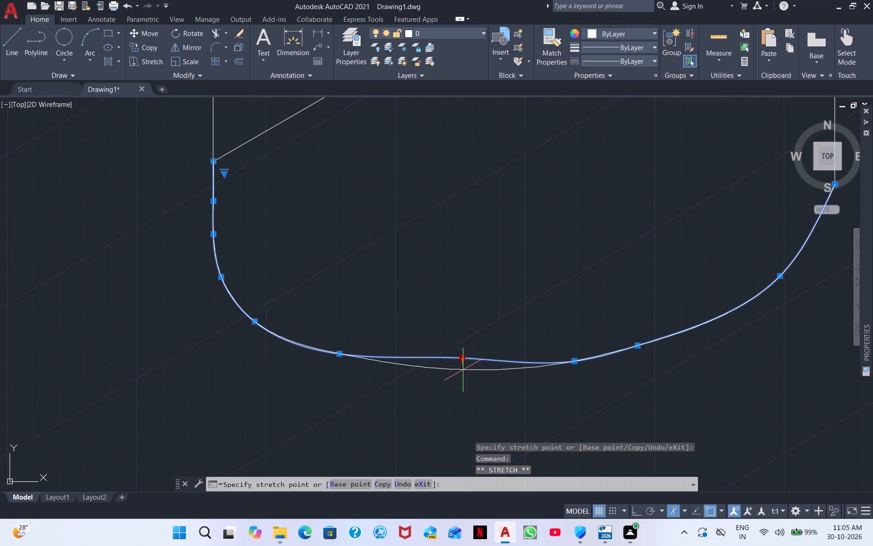
click(462, 371)
Lower the two fit points on the outer side of the spline's bottom to even out the curve, and deselect the spline.
drag(638, 344, 638, 352)
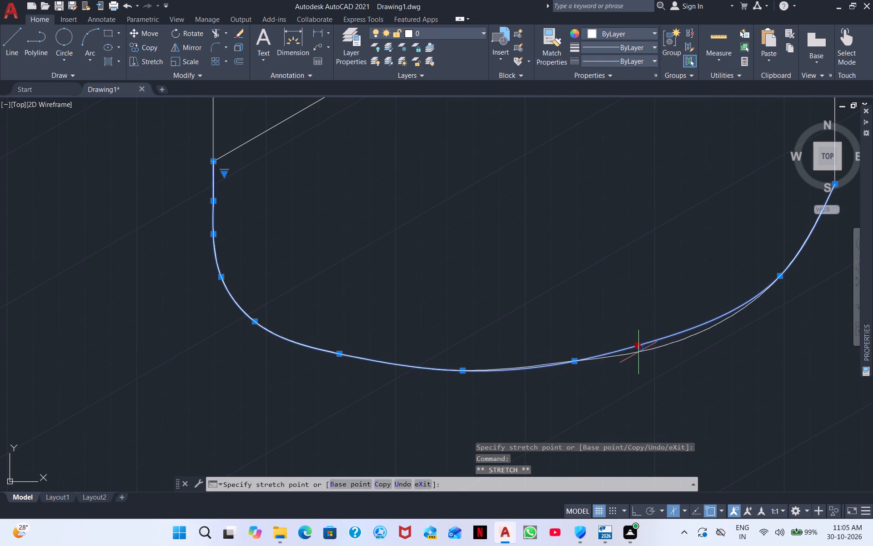
click(637, 353)
drag(574, 359, 577, 369)
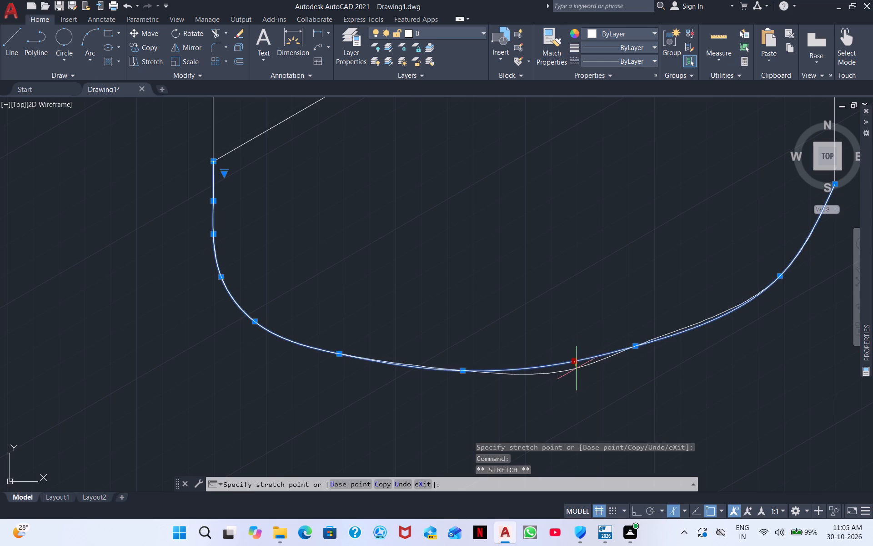
drag(577, 369, 577, 369)
click(577, 369)
drag(634, 347, 634, 358)
click(640, 359)
scroll(643, 329, down, 2)
scroll(661, 297, down, 1)
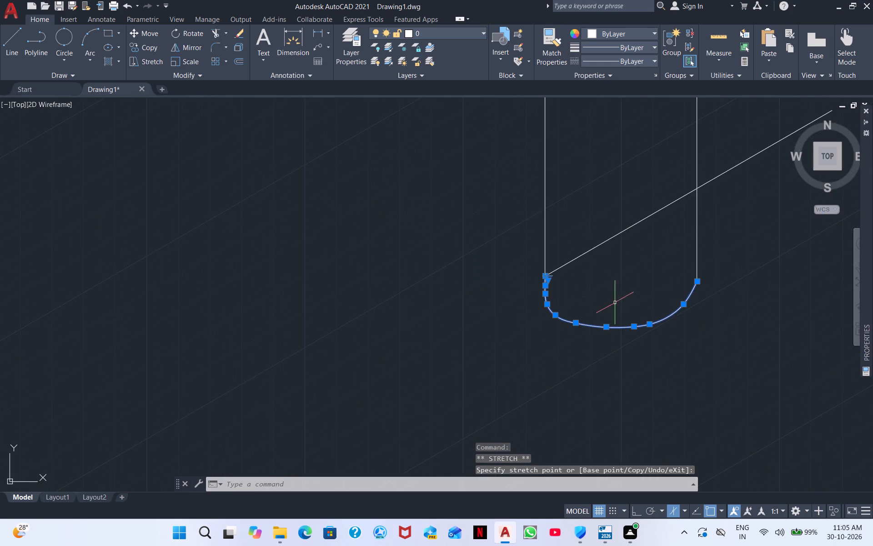
scroll(587, 315, up, 2)
scroll(597, 315, down, 4)
key(Escape)
scroll(651, 296, down, 3)
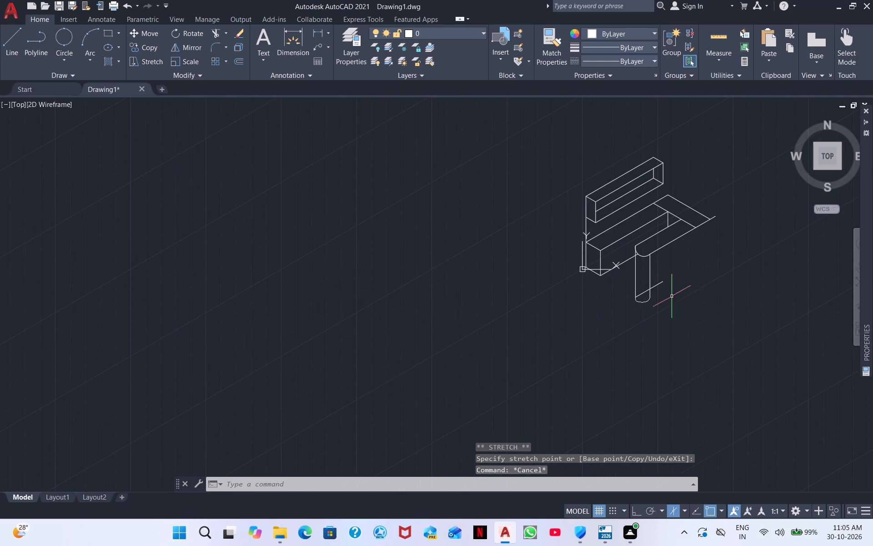
scroll(687, 296, up, 3)
middle_drag(662, 283, 602, 359)
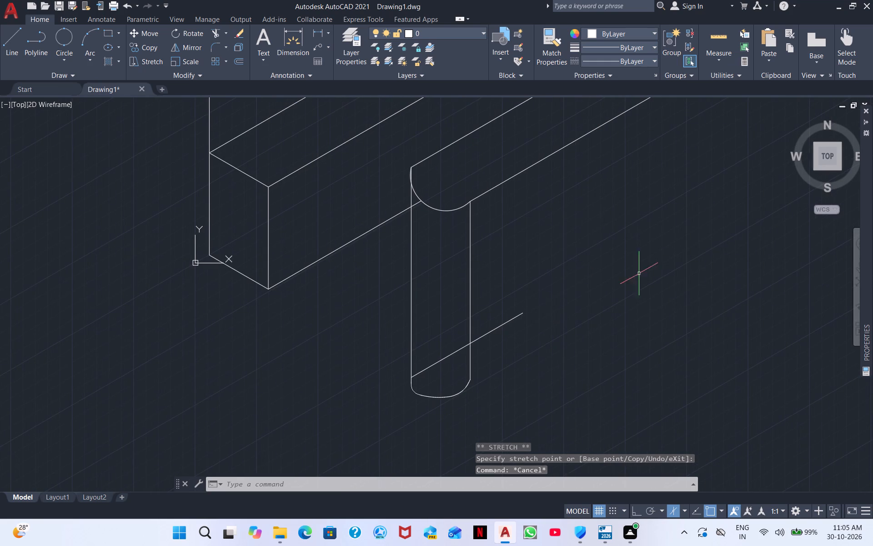
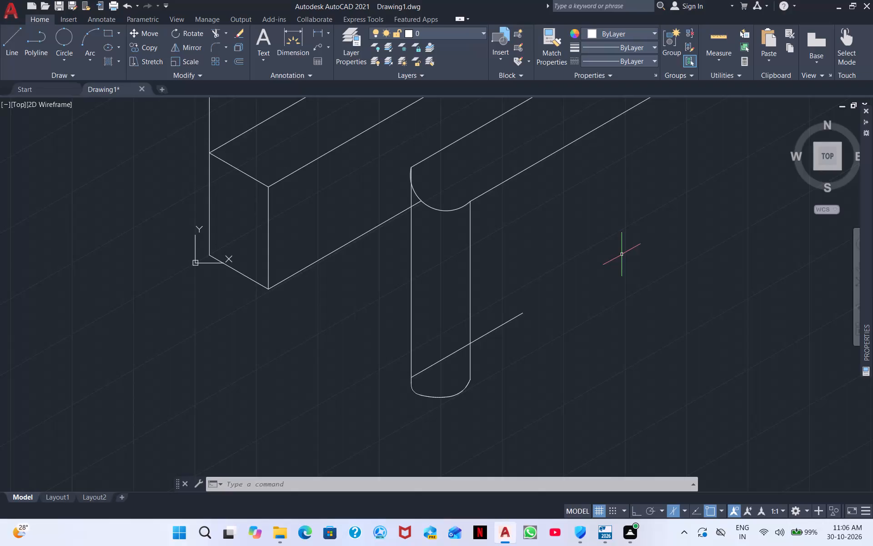
Start a line from the outer bend of the wing's bottom spline and turn on Ortho mode.
middle_drag(609, 312, 387, 319)
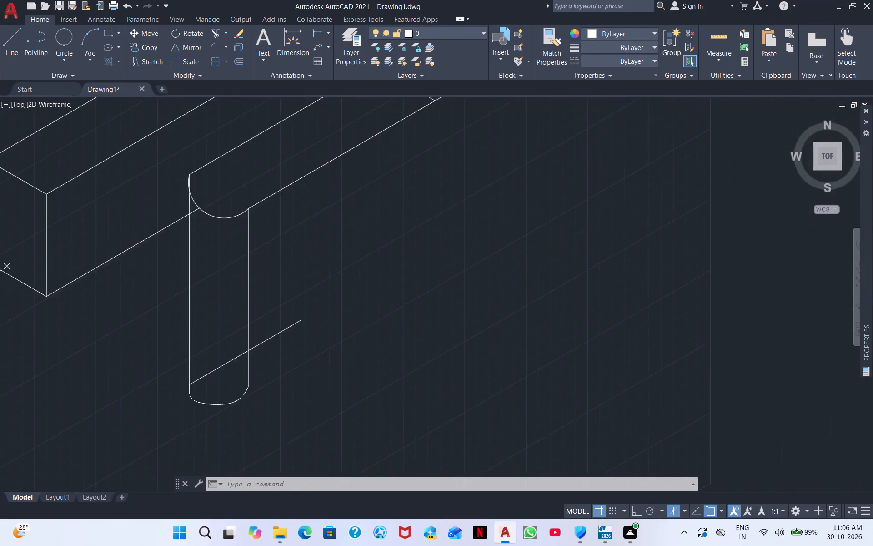
scroll(382, 316, up, 1)
click(8, 37)
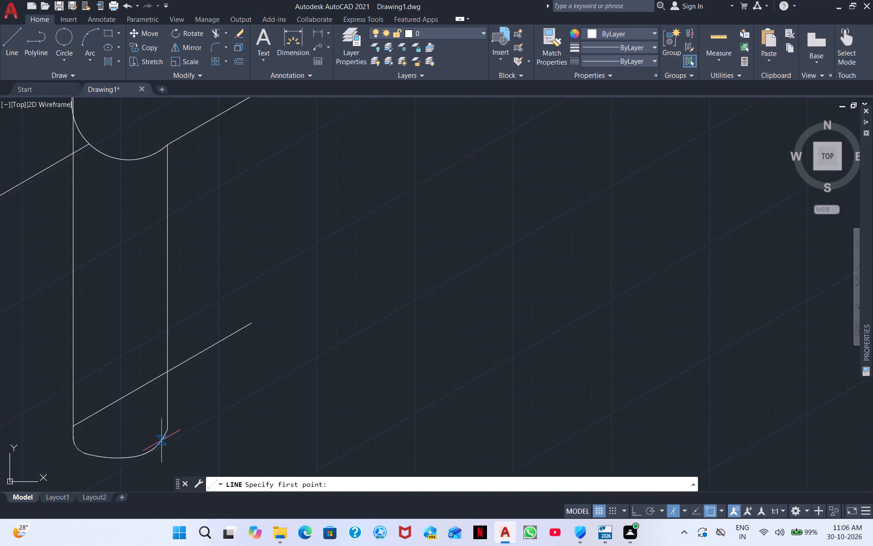
drag(167, 442, 175, 442)
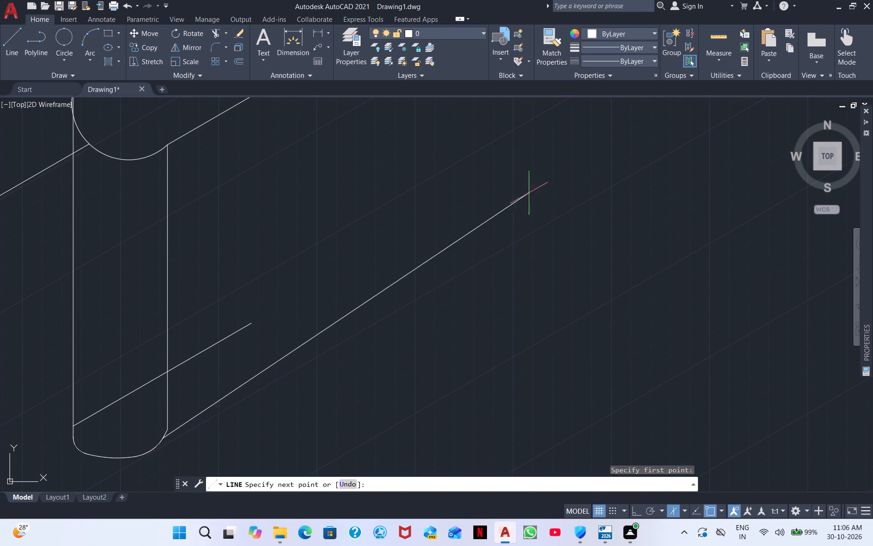
scroll(492, 209, down, 2)
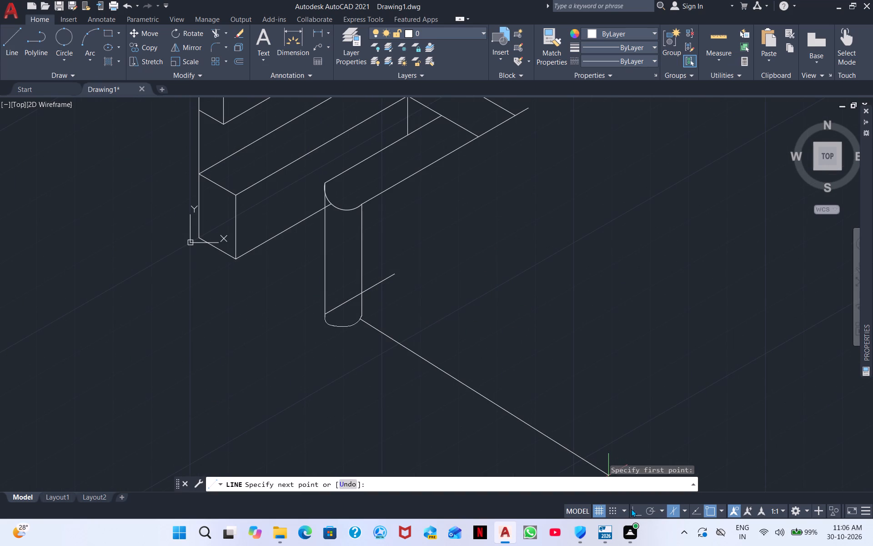
click(631, 509)
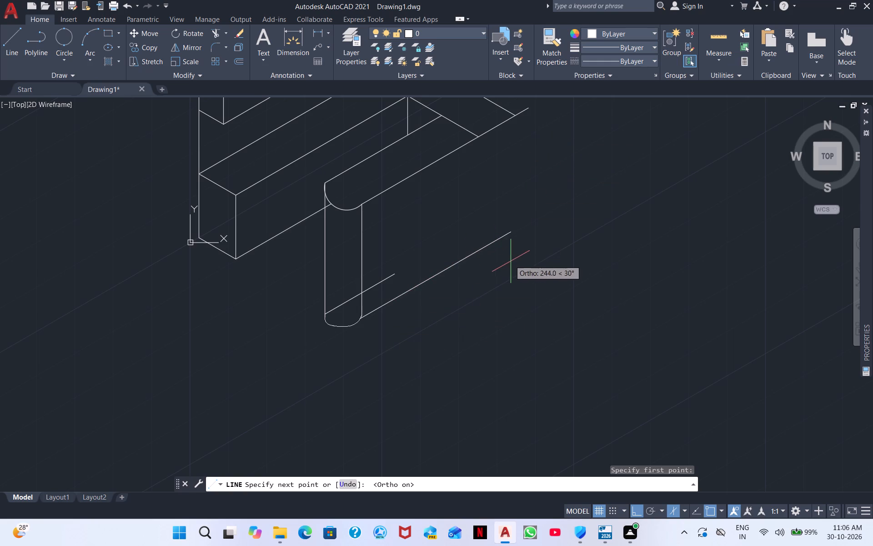
key(Escape)
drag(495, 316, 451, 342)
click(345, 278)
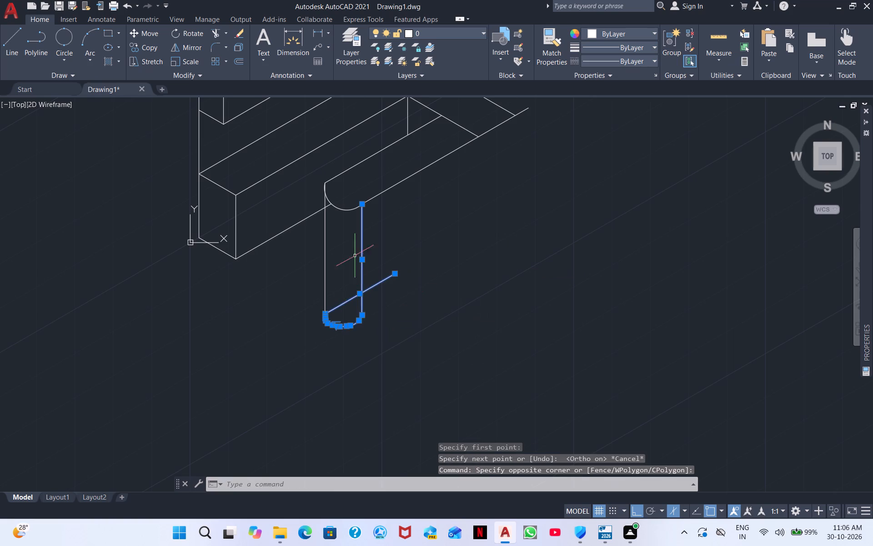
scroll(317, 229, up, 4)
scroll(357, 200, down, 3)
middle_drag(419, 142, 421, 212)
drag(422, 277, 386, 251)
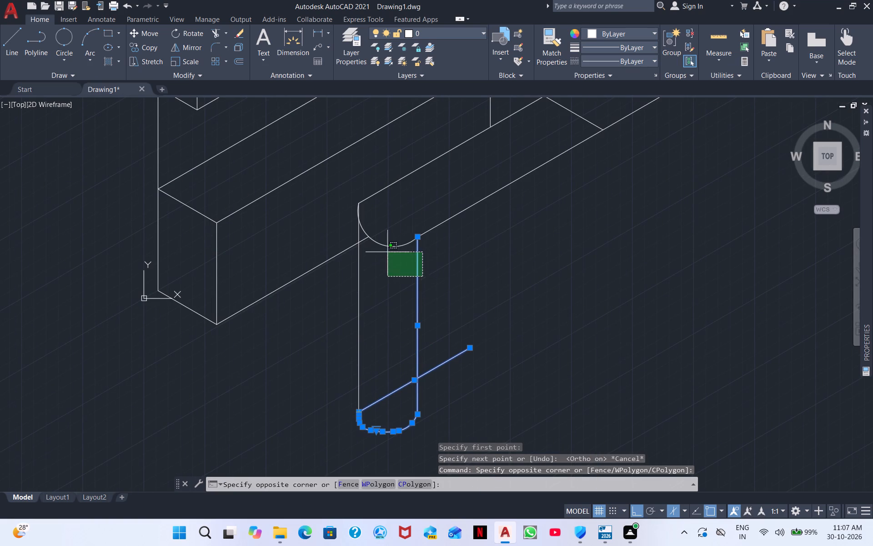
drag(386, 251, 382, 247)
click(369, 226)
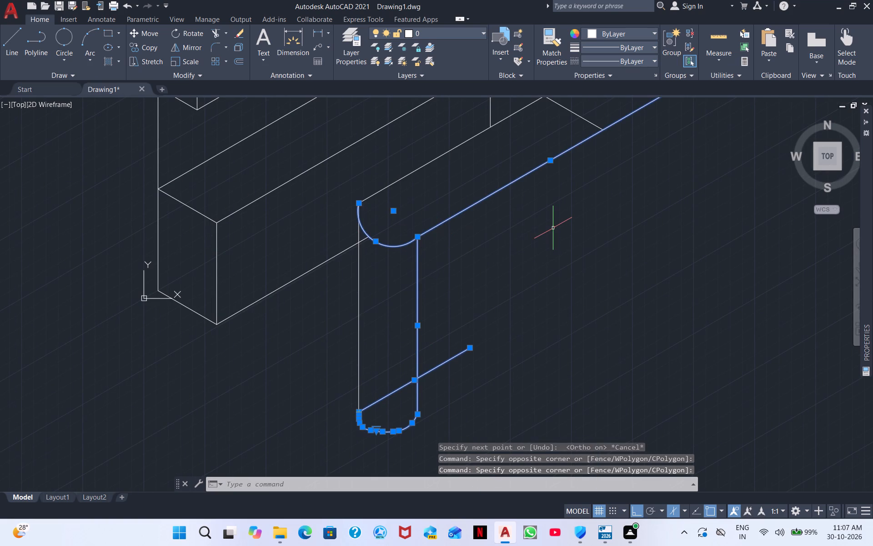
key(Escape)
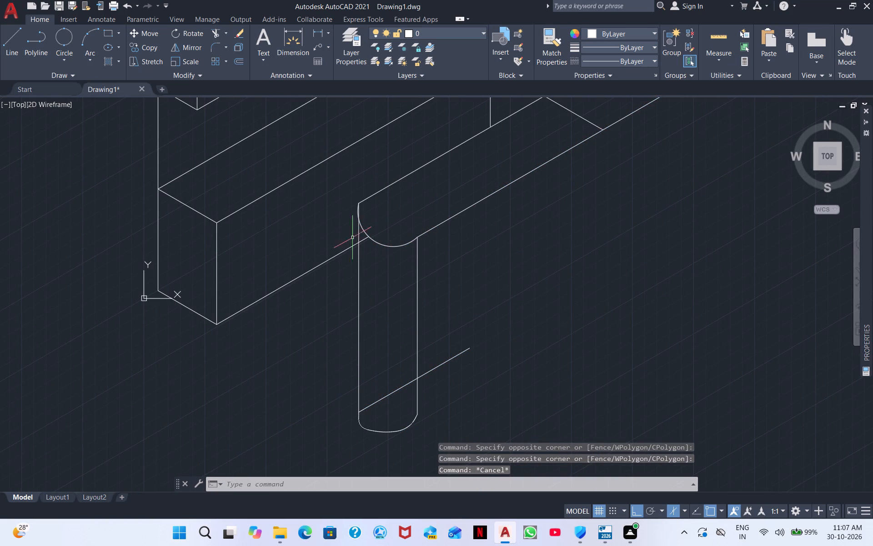
Erase the inner vertical edge line running down from the wing's front arc.
click(360, 248)
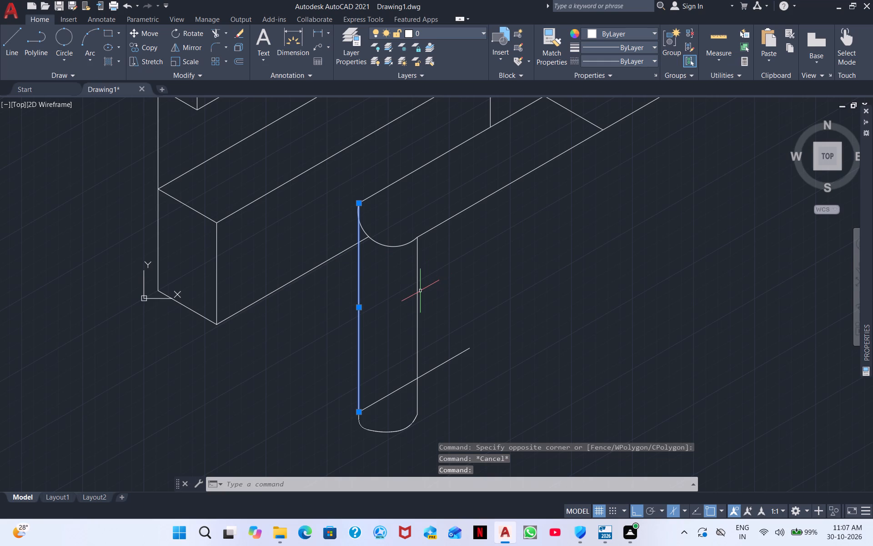
right_click(389, 309)
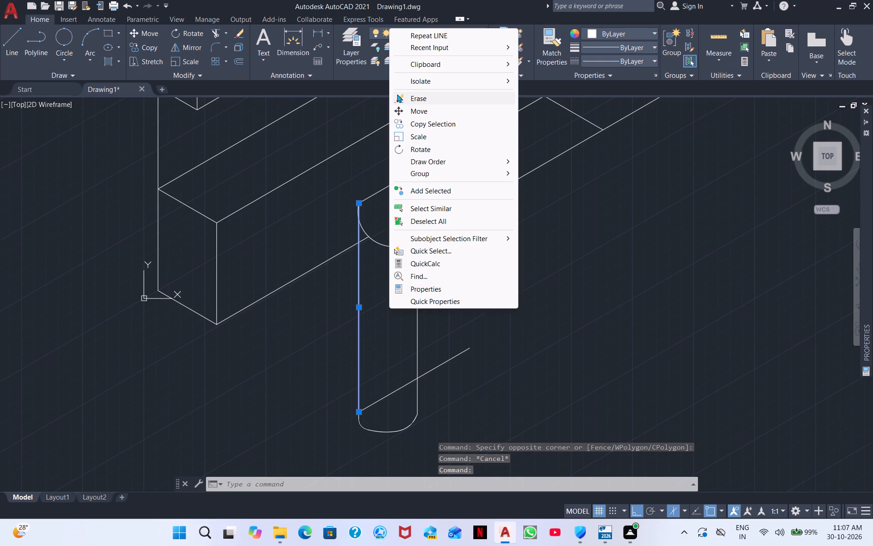
click(413, 96)
Draw a vertical line from the outermost point of the front arc's inner side down past the bottom spline.
scroll(346, 207, up, 3)
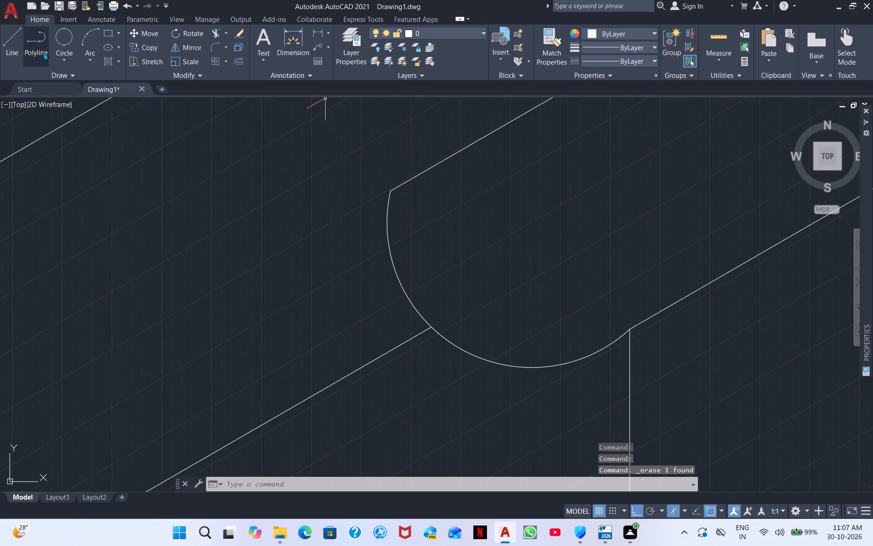
click(4, 39)
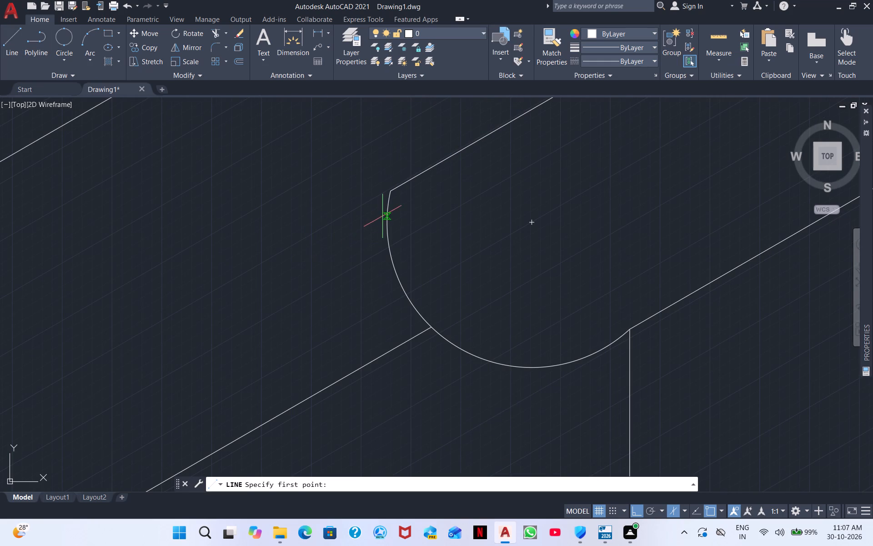
click(384, 216)
scroll(416, 390, down, 4)
middle_drag(416, 390, 412, 367)
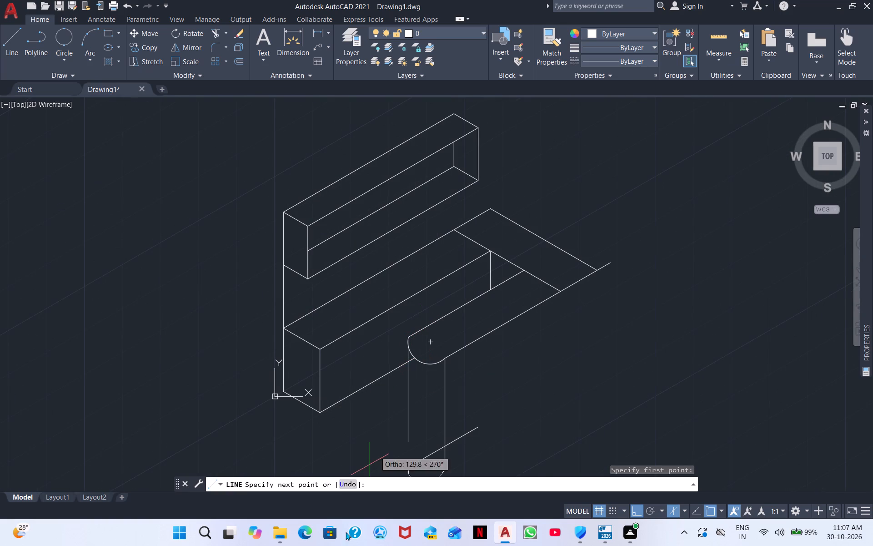
middle_drag(362, 512, 312, 337)
middle_drag(389, 373, 310, 248)
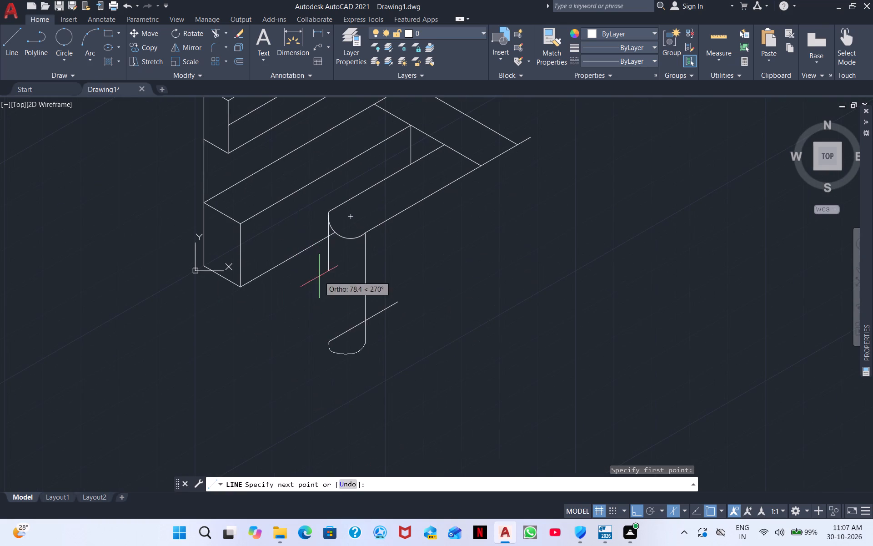
scroll(330, 351, up, 4)
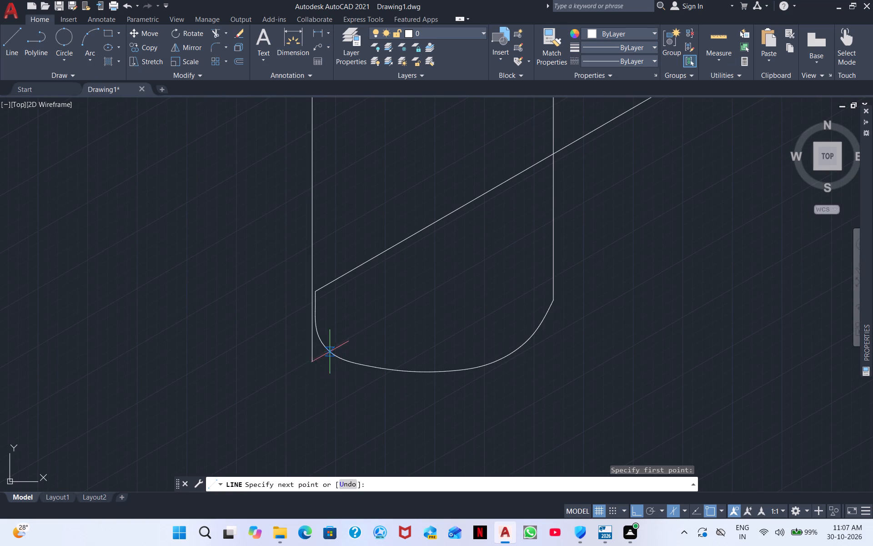
click(325, 369)
key(Escape)
Erase the bottom spline and the slanted line at the wing's lower end.
drag(423, 377, 390, 366)
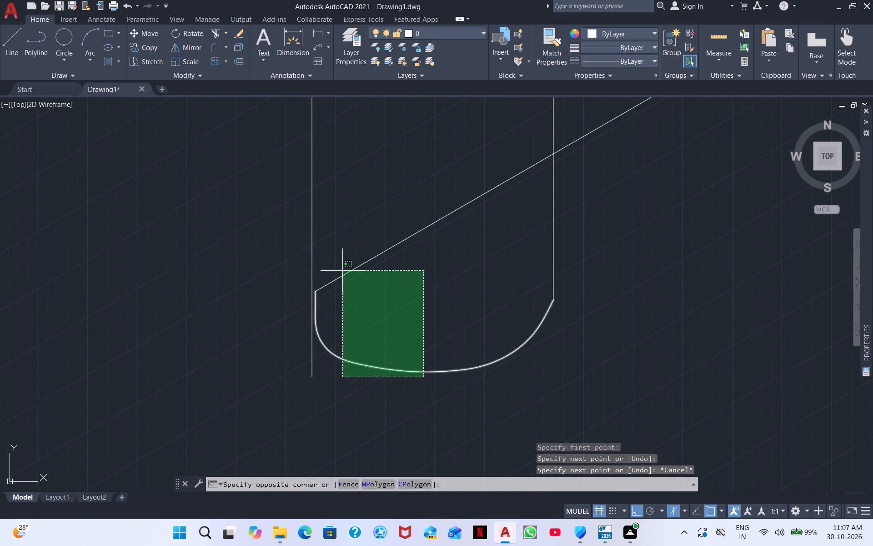
click(340, 248)
right_click(431, 304)
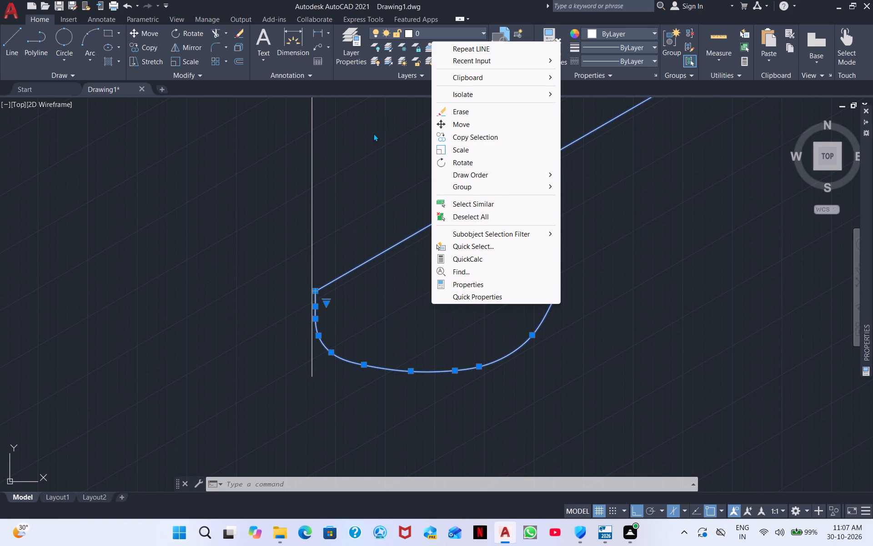
click(467, 111)
Draw a three-point arc from the outer vertical edge's lower end through the level point on the inner vertical edge, ending beyond it.
scroll(458, 258, down, 3)
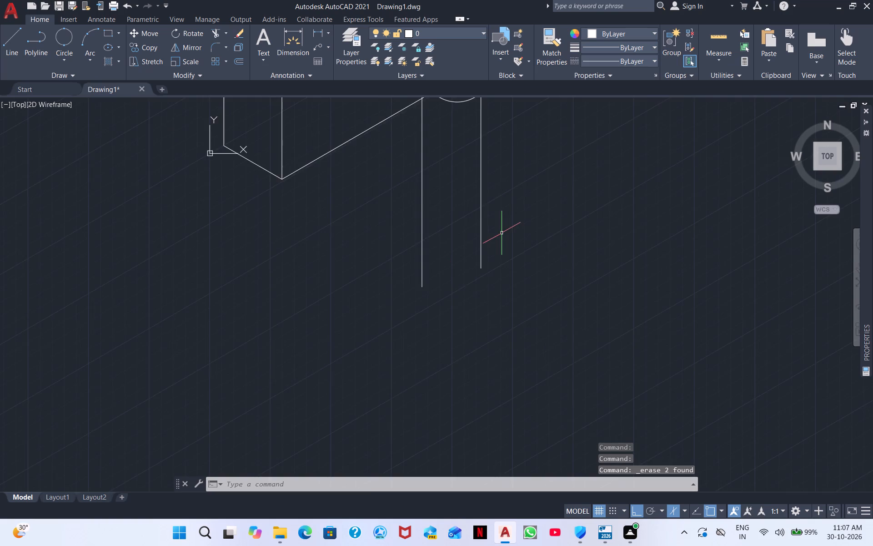
middle_drag(500, 235, 263, 336)
scroll(263, 336, down, 1)
scroll(262, 297, down, 1)
scroll(276, 293, up, 3)
scroll(211, 271, down, 1)
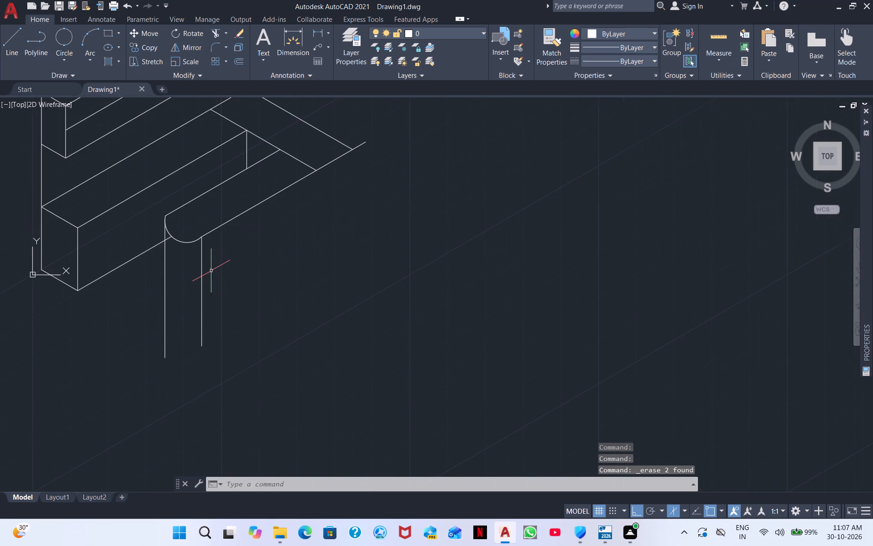
scroll(211, 271, down, 1)
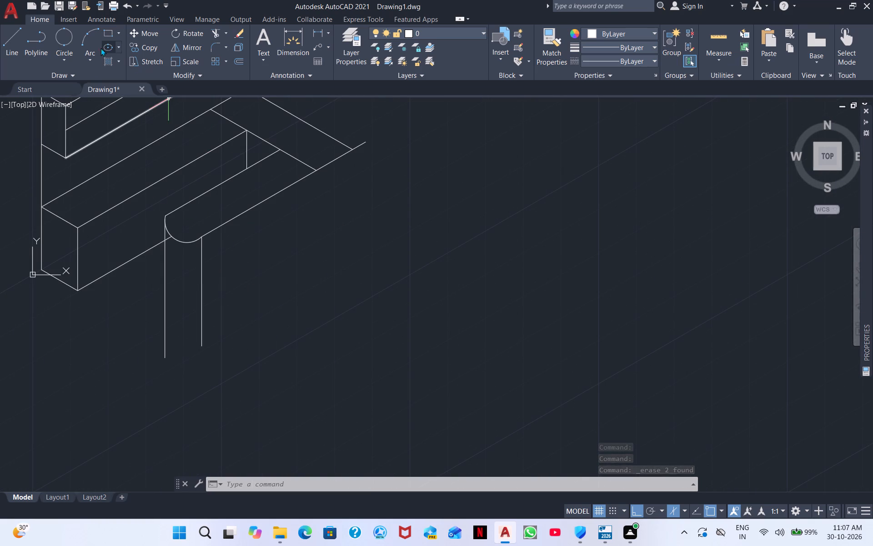
click(81, 41)
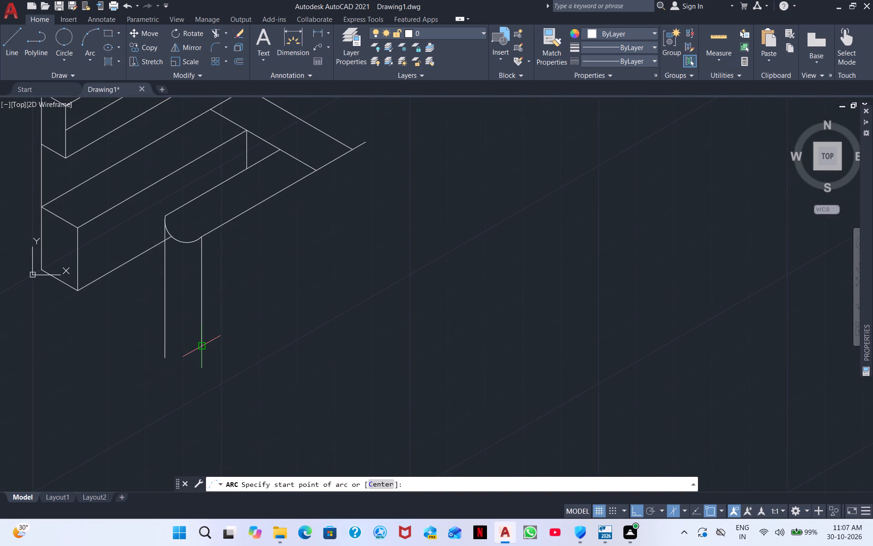
click(199, 345)
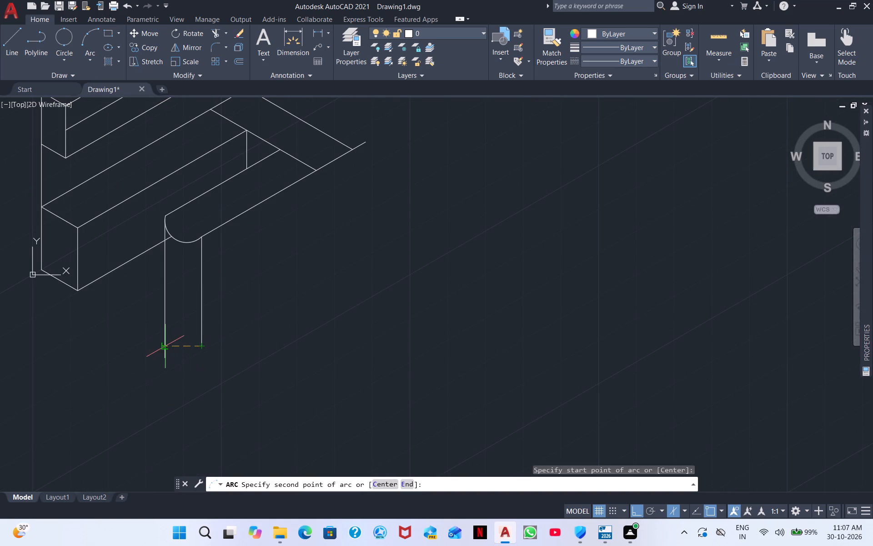
click(162, 346)
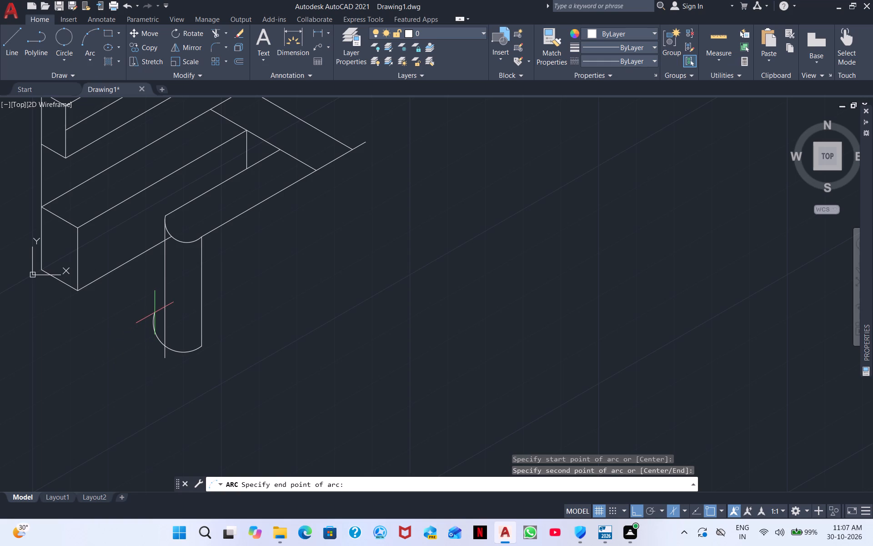
click(155, 313)
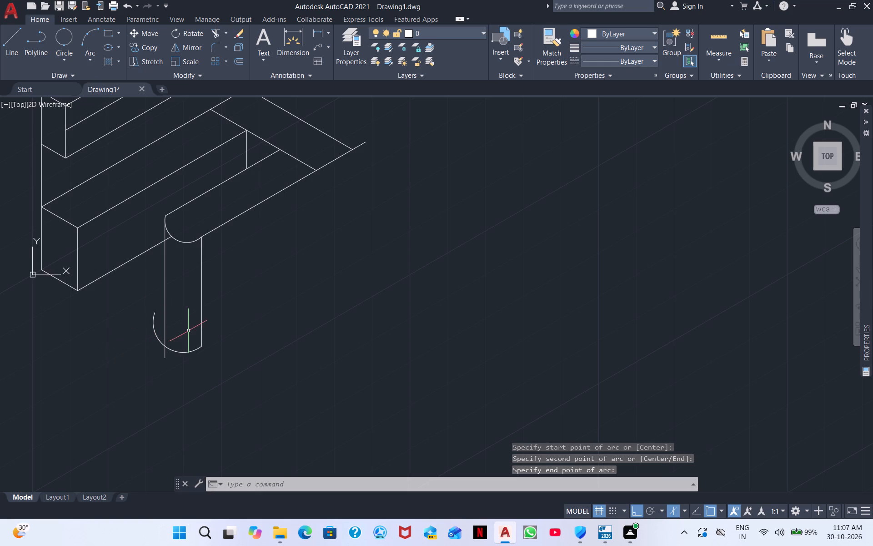
Trim the bottom arc beyond the inner vertical edge and the part of that edge extending below the arc.
right_click(189, 331)
click(262, 134)
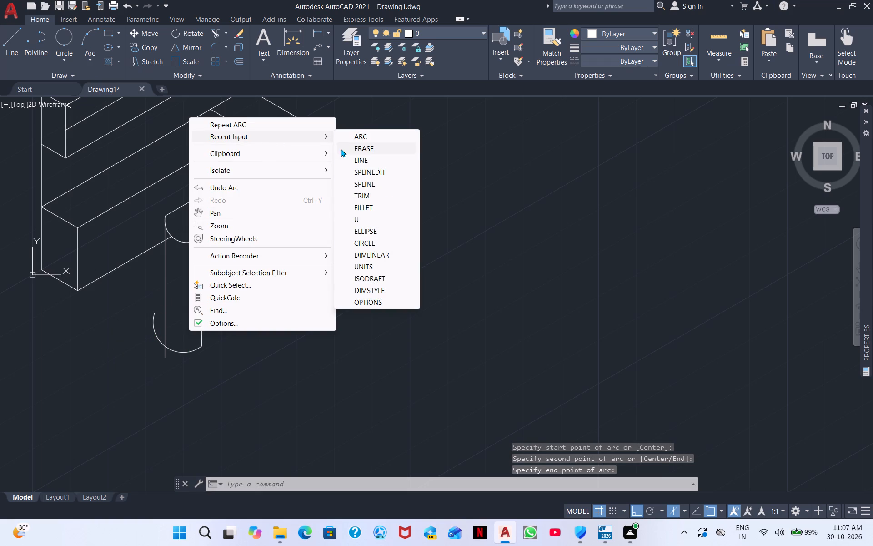
click(366, 196)
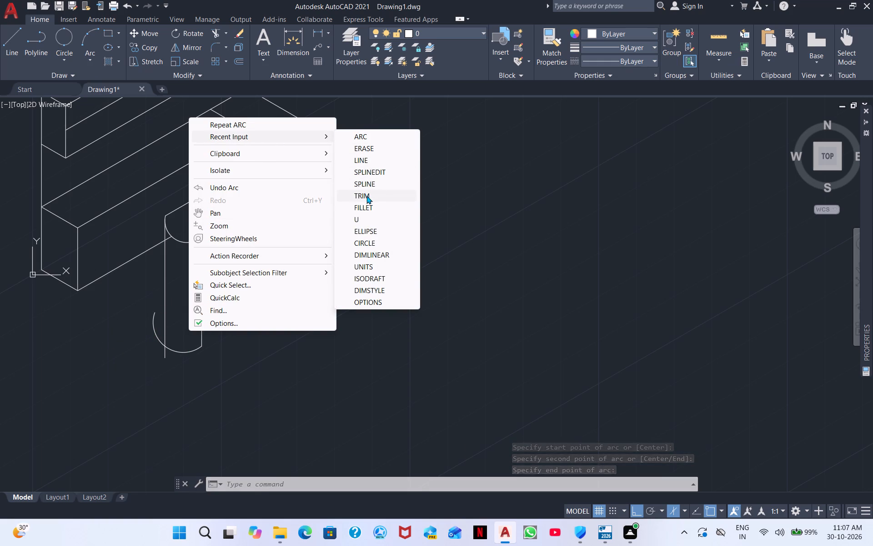
click(156, 332)
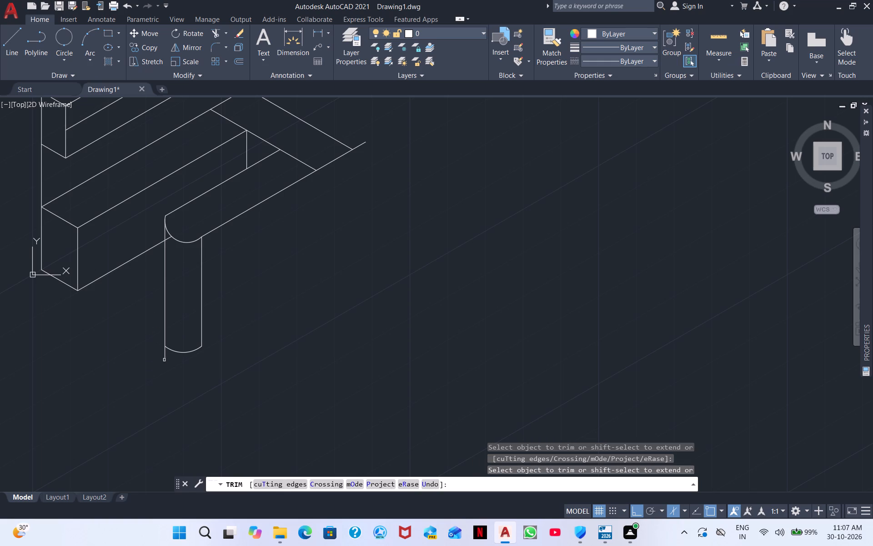
click(166, 359)
right_click(255, 332)
click(302, 337)
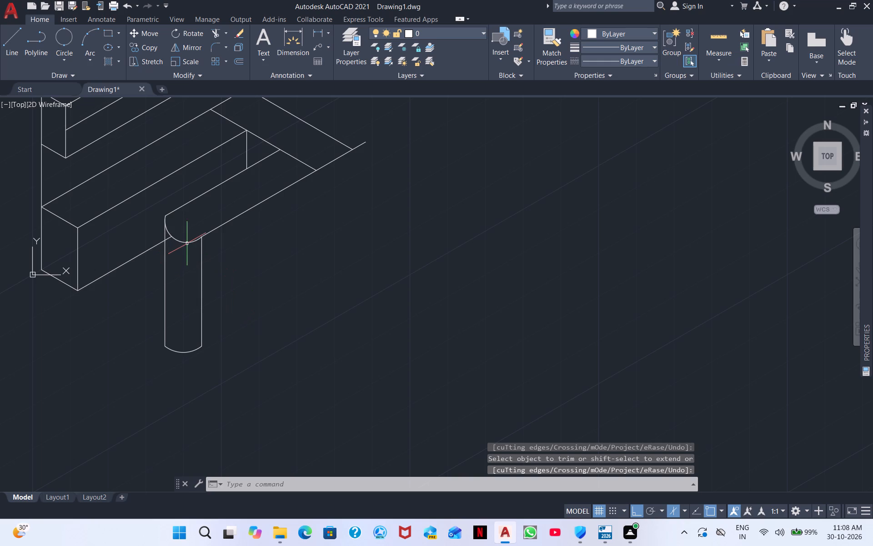
Copy the wing's front arc from its outer end down to a point on the outer vertical edge just above the bottom arc.
click(187, 243)
right_click(250, 275)
click(298, 336)
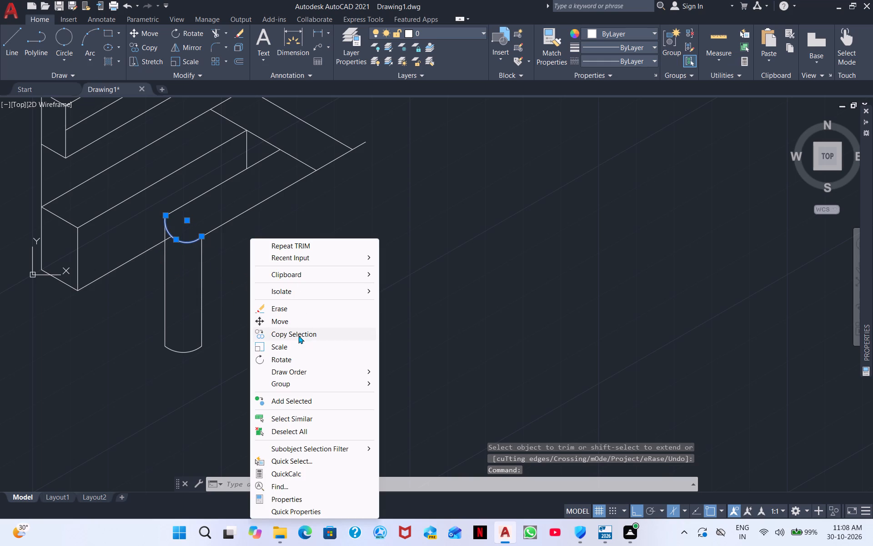
click(205, 234)
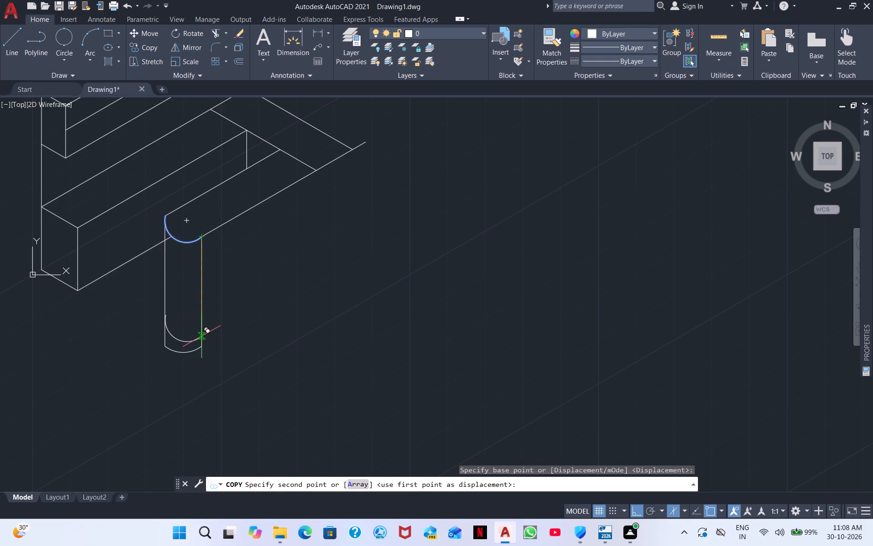
click(201, 336)
right_click(297, 328)
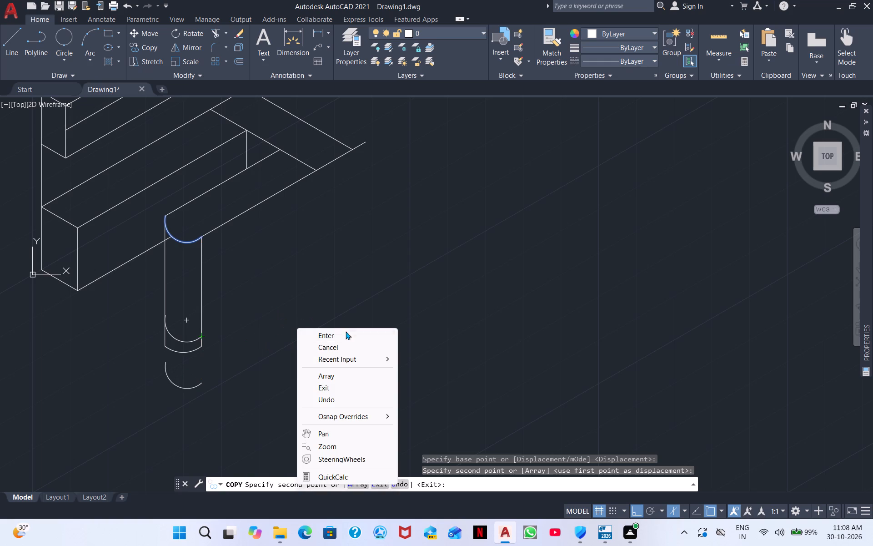
click(340, 334)
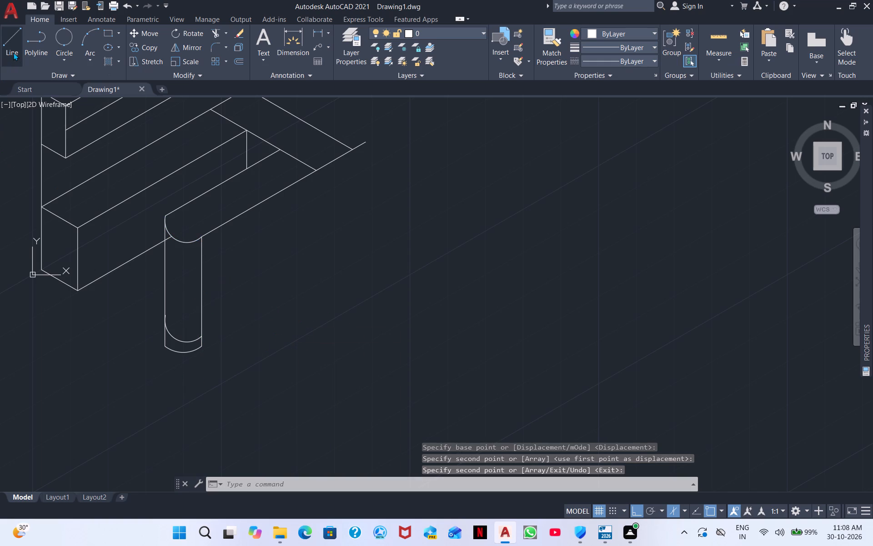
Trim away the lower bottom arc and the stubs of both wing vertical edges that extend below the copied arc.
click(13, 52)
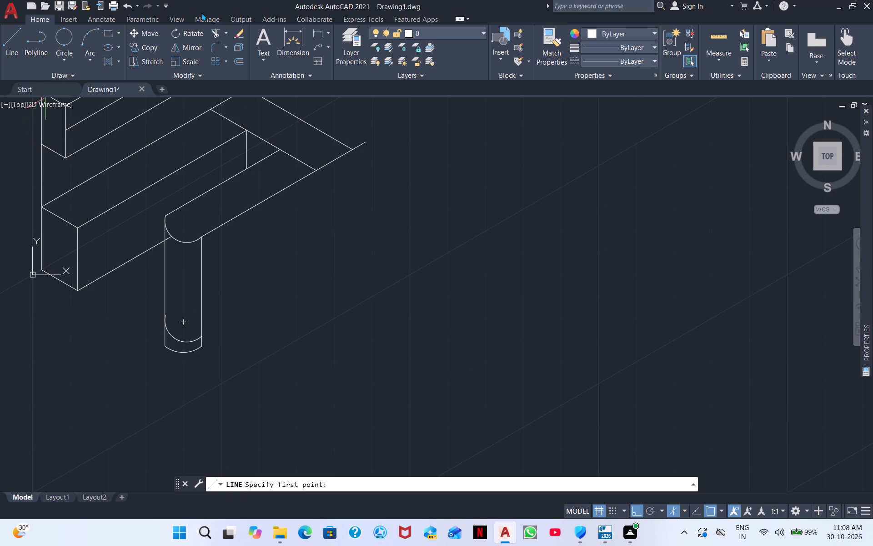
click(216, 33)
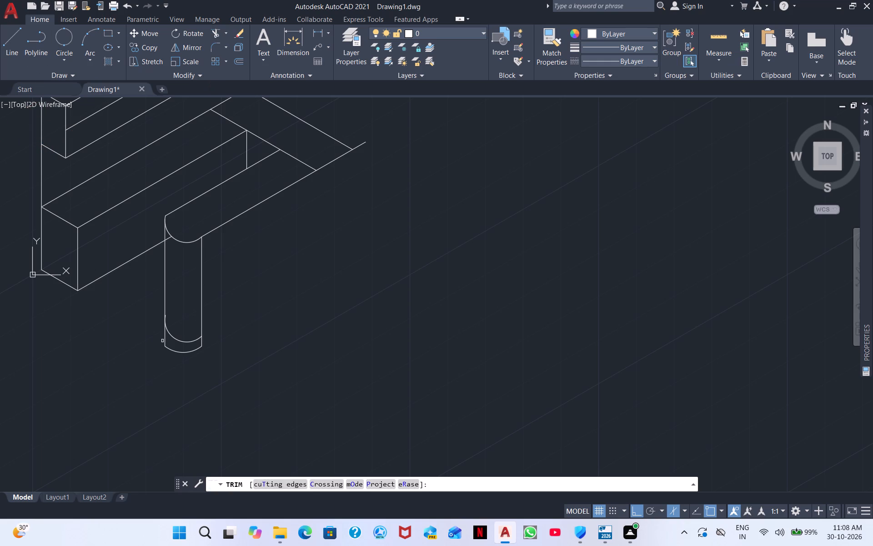
click(165, 341)
click(170, 349)
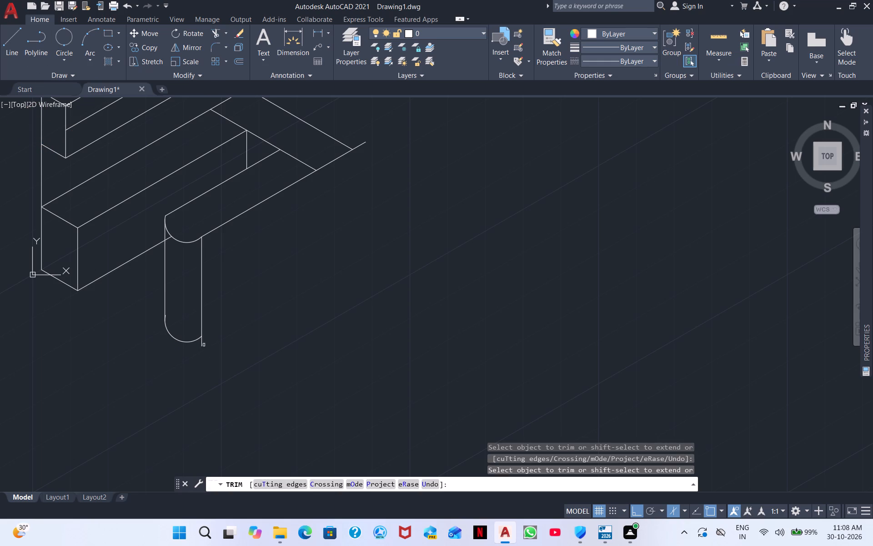
click(202, 344)
right_click(259, 300)
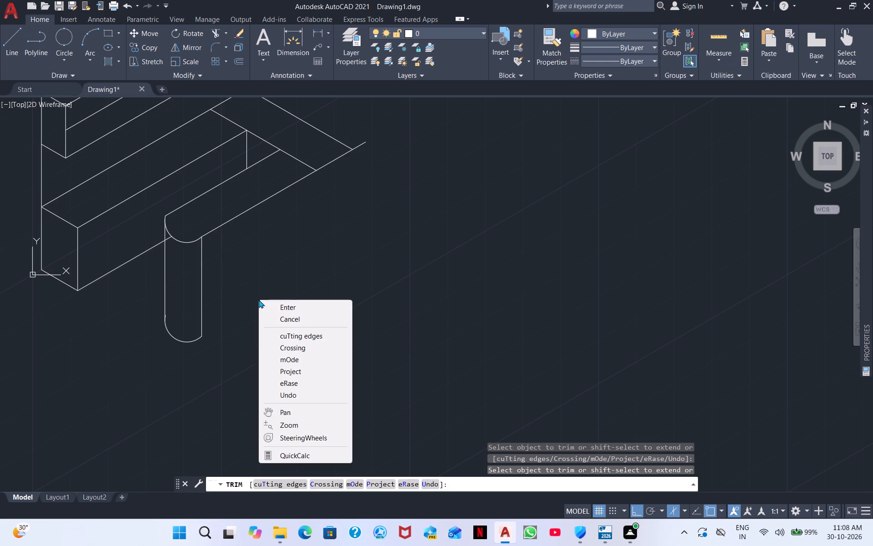
click(281, 278)
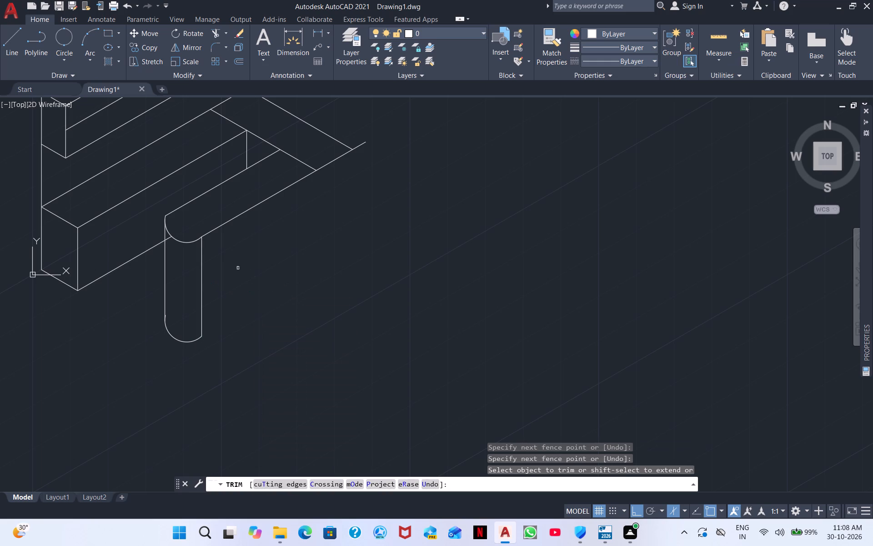
Trim the part of the box's lower front edge that runs past the wing's outer vertical edge.
scroll(172, 240, up, 5)
drag(139, 206, 138, 263)
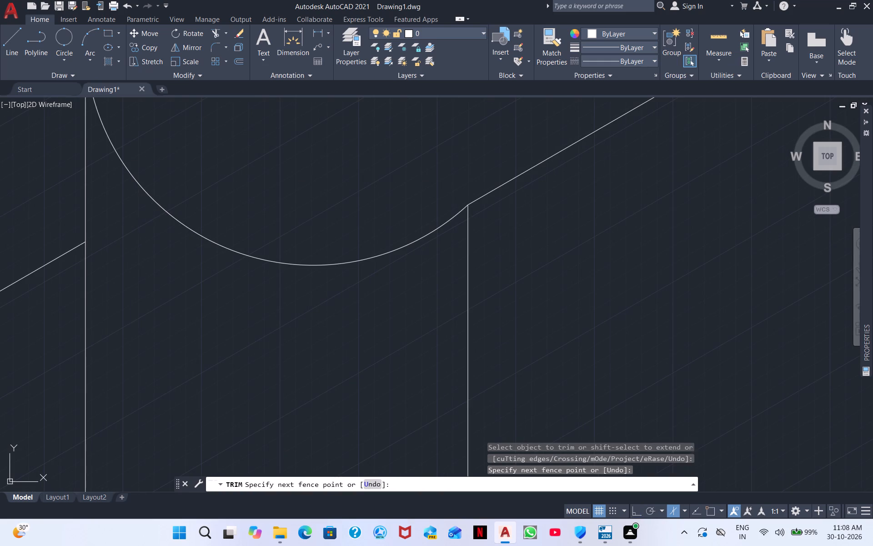
scroll(173, 327, down, 3)
scroll(317, 347, down, 2)
right_click(399, 331)
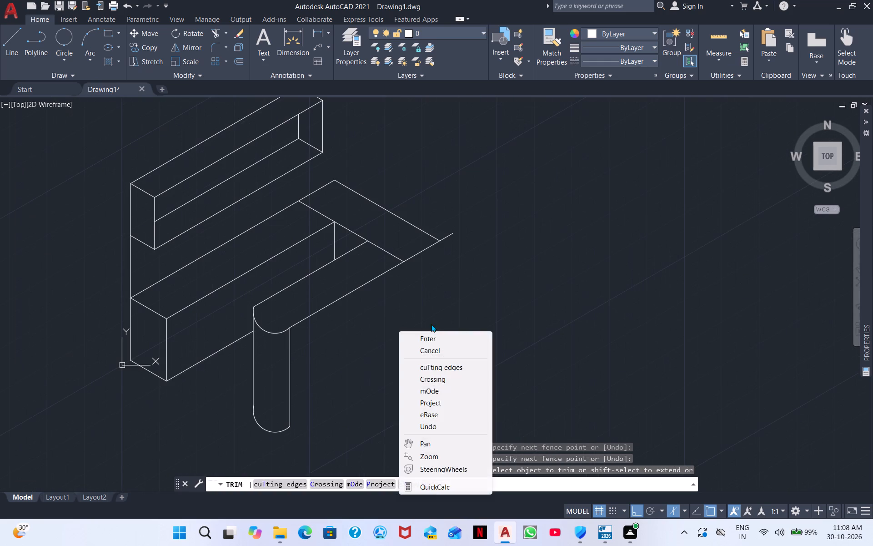
click(431, 337)
Draw a line at 30° from the inner vertical edge's lower end, reaching beyond the wing's top front edge.
middle_drag(287, 324, 101, 265)
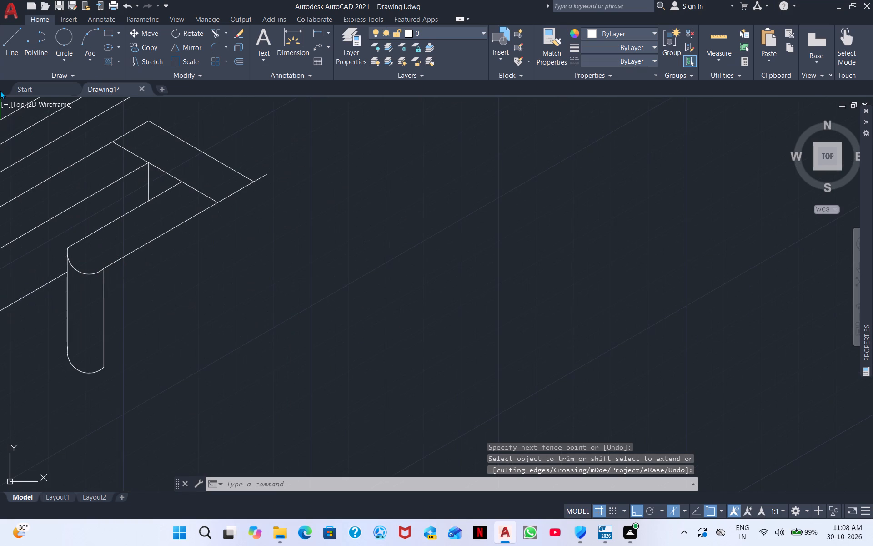
click(5, 43)
click(105, 366)
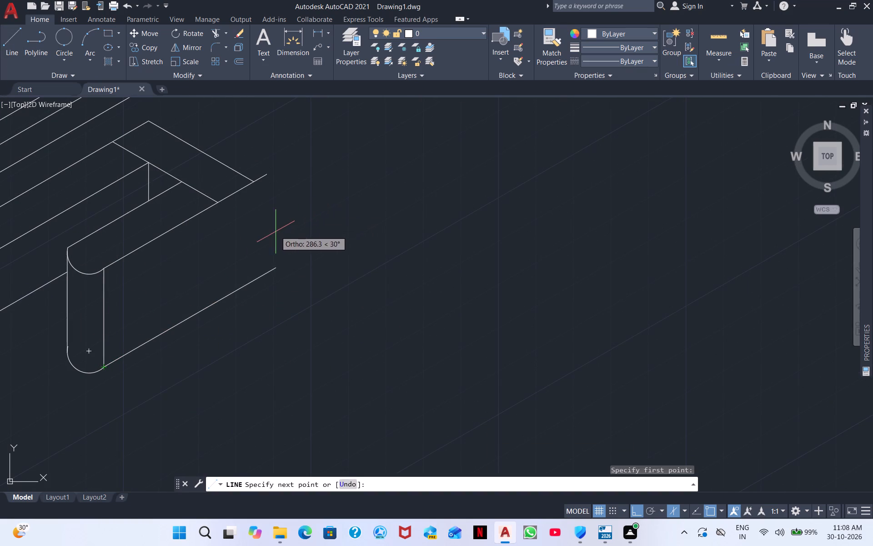
click(296, 218)
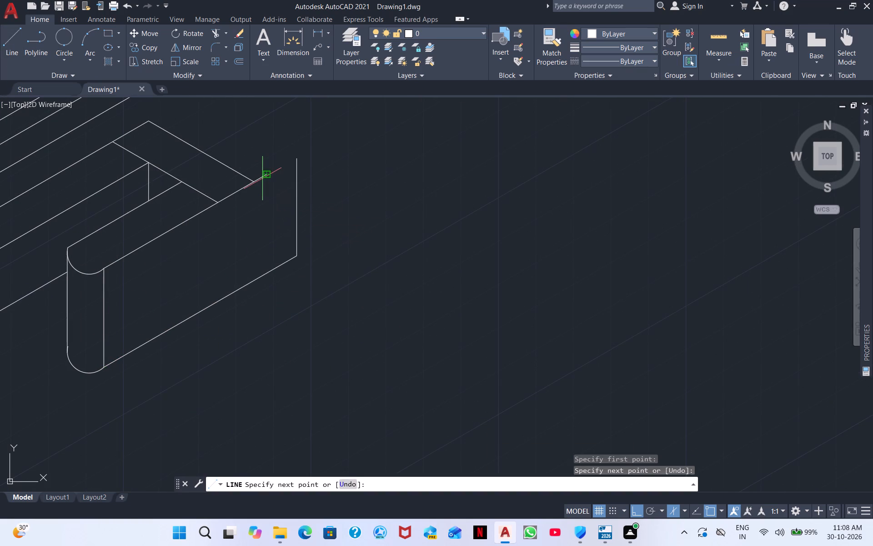
right_click(395, 240)
click(421, 247)
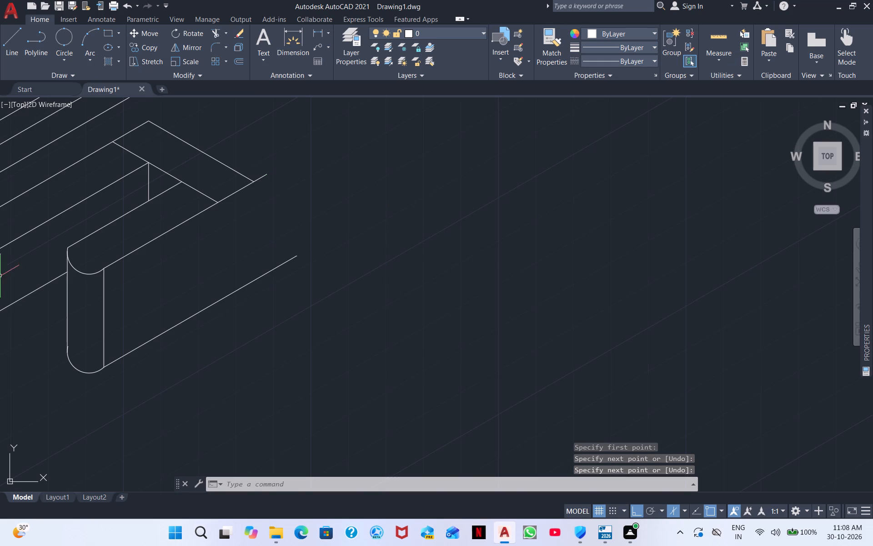
Copy the bottom arc from its inner end up to a point on the inner vertical edge a short distance above.
click(88, 372)
right_click(169, 380)
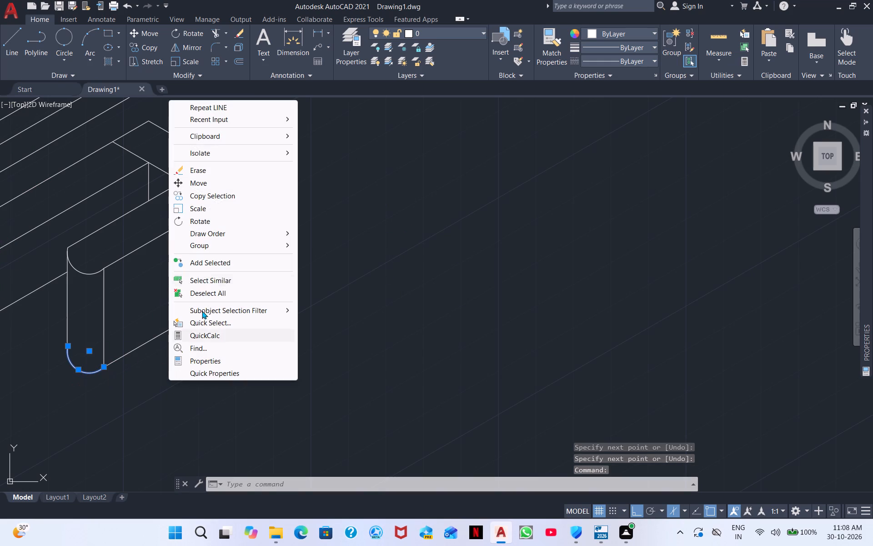
click(215, 191)
scroll(110, 383, up, 4)
middle_drag(60, 336, 356, 441)
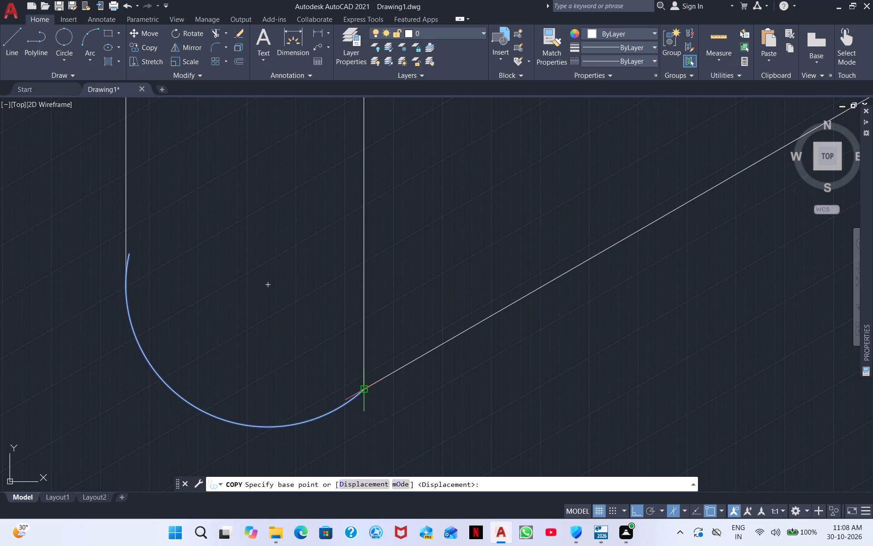
click(361, 386)
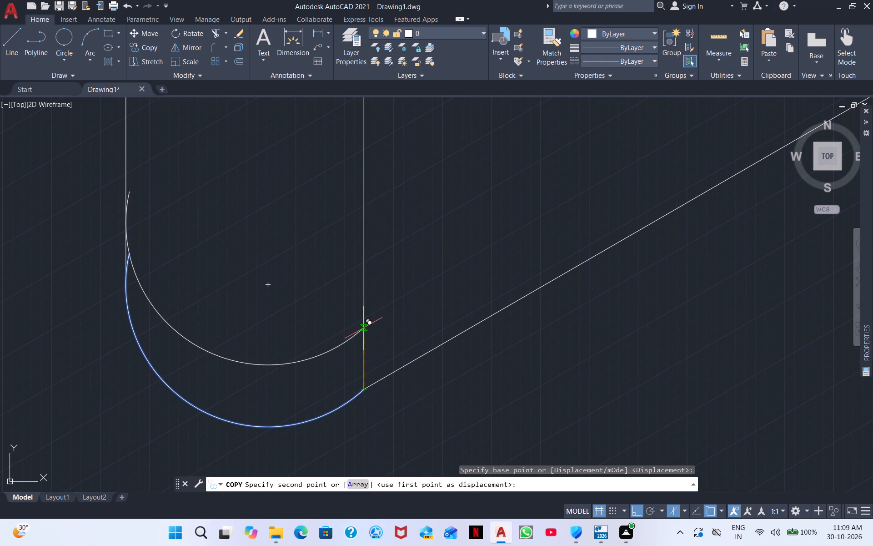
click(363, 328)
right_click(176, 453)
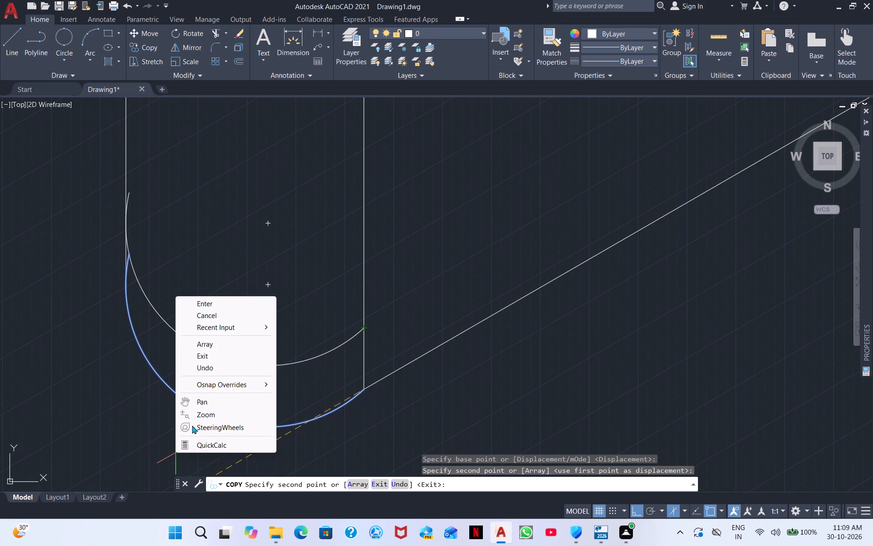
click(225, 306)
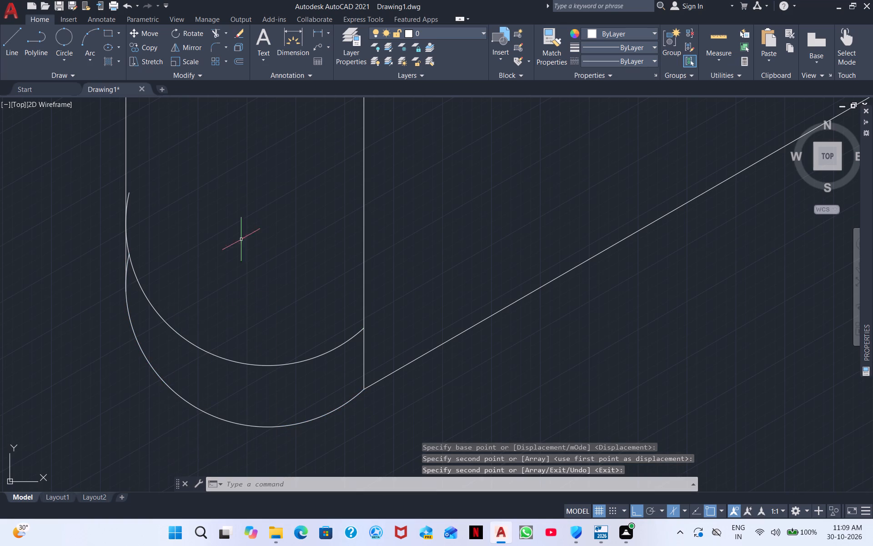
Trim the upper tips of both bottom arcs where they curve inside the wing's outer vertical edge.
click(212, 35)
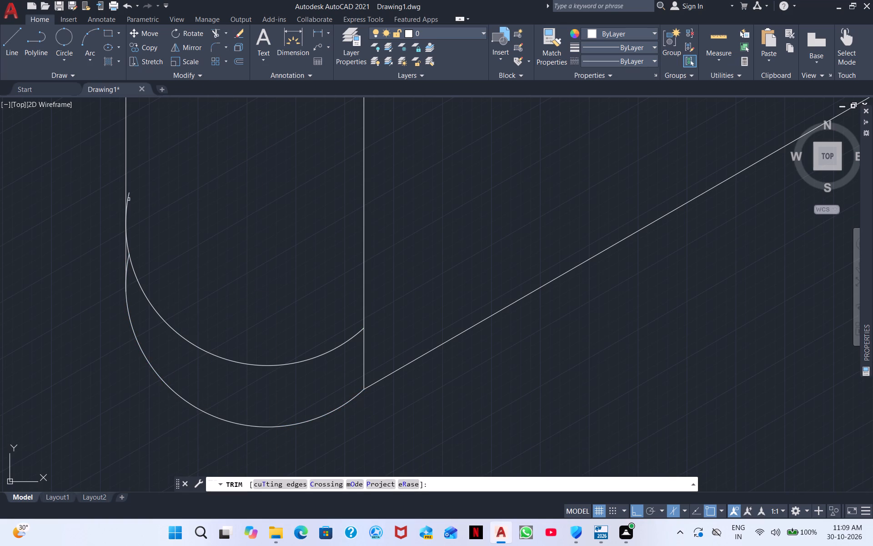
click(129, 198)
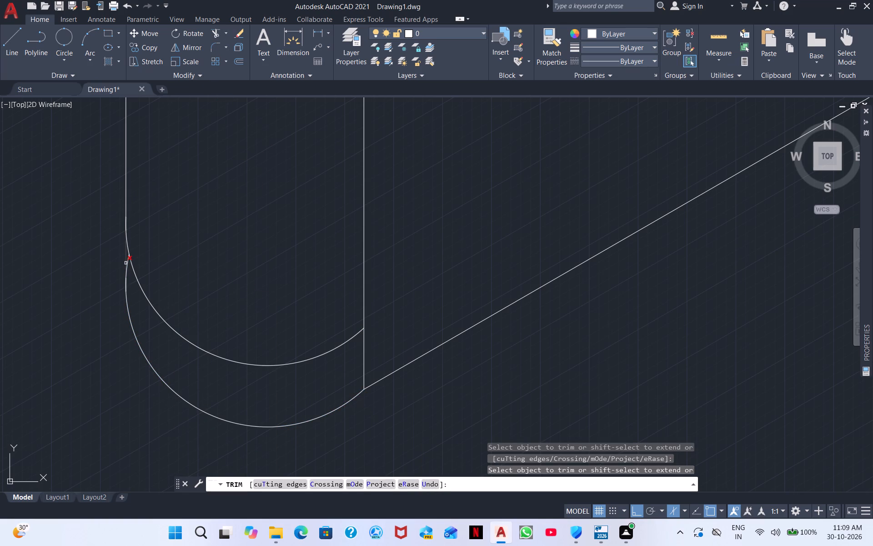
click(129, 265)
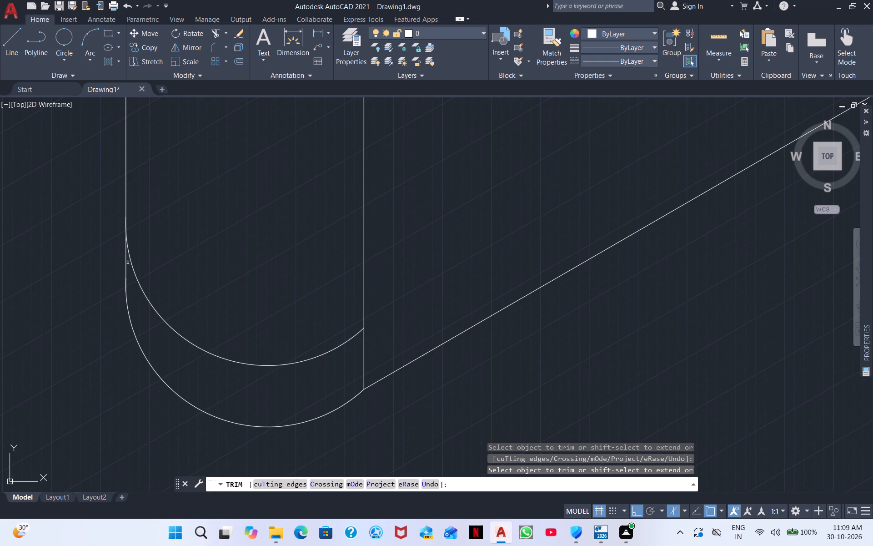
scroll(140, 252, down, 2)
middle_drag(201, 237, 132, 242)
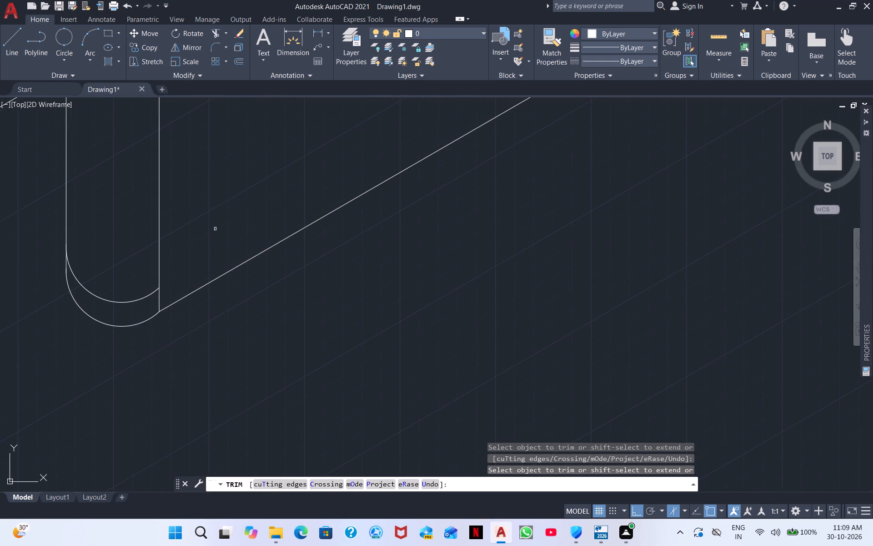
scroll(218, 227, down, 2)
right_click(280, 270)
click(300, 274)
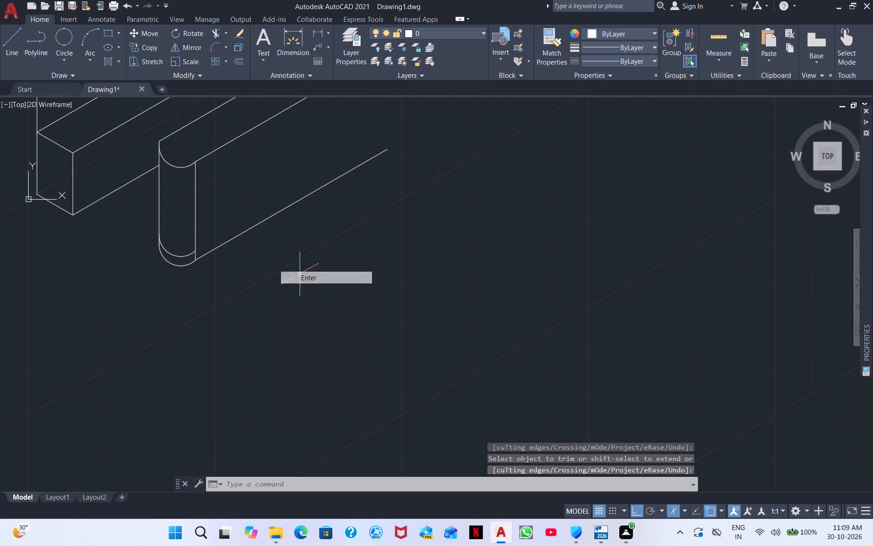
Draw a line about 330 long at 30° from the upper arc's inner end, parallel to the bottom line.
middle_drag(304, 255, 267, 350)
click(11, 39)
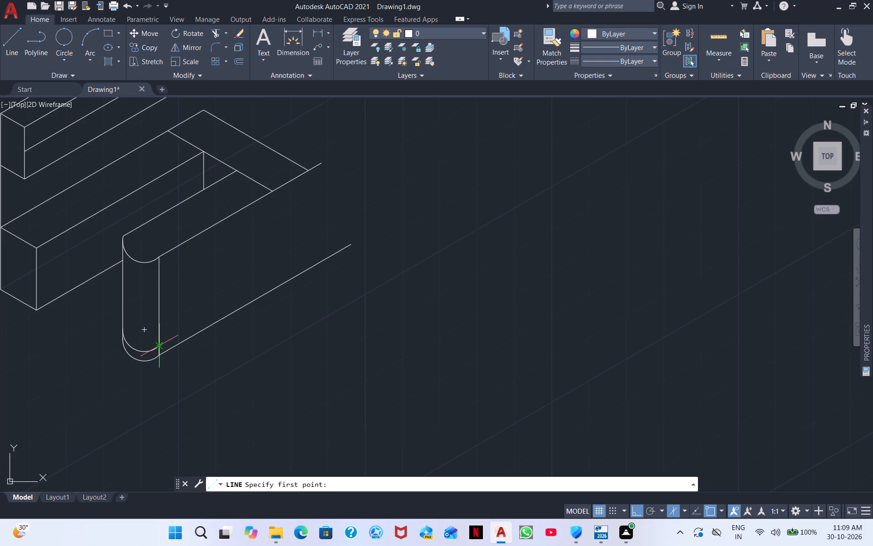
click(157, 343)
click(357, 232)
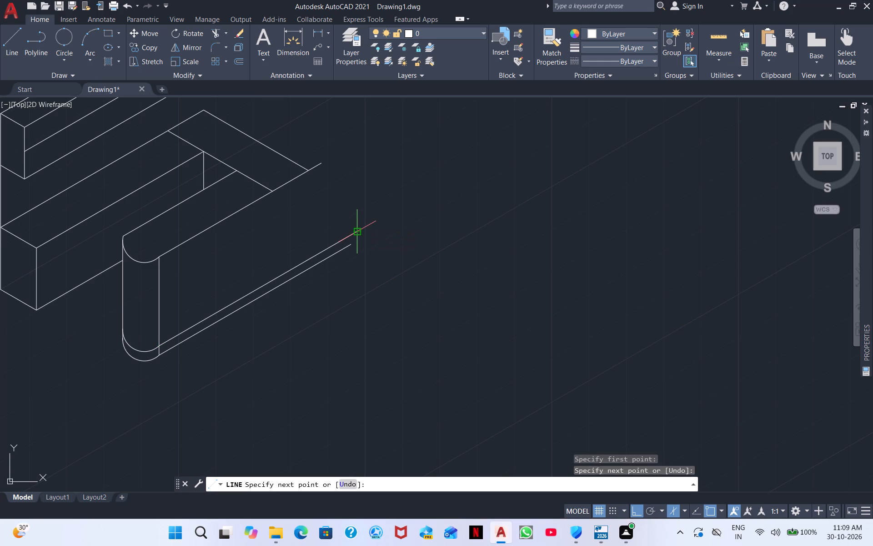
key(Escape)
Draw a vertical line from the far corner of the wing's top face down past both parallel lower lines.
right_click(438, 224)
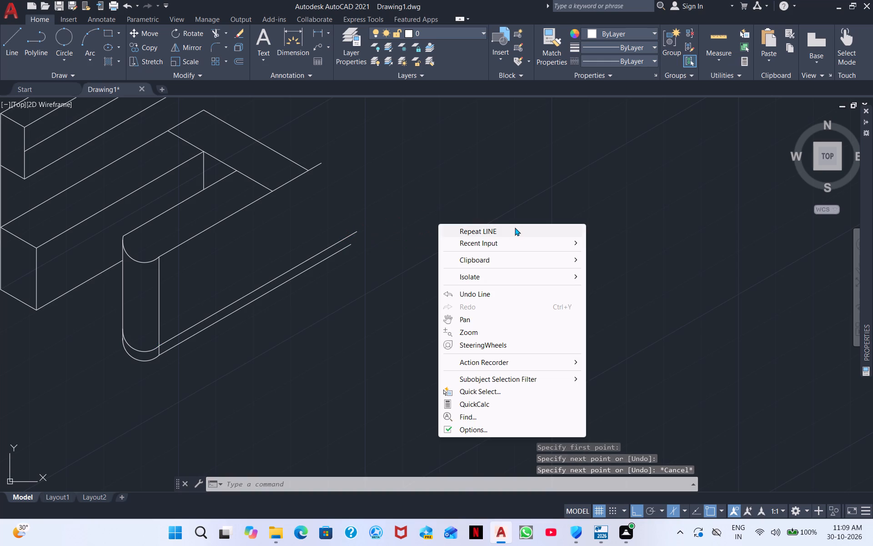
click(506, 227)
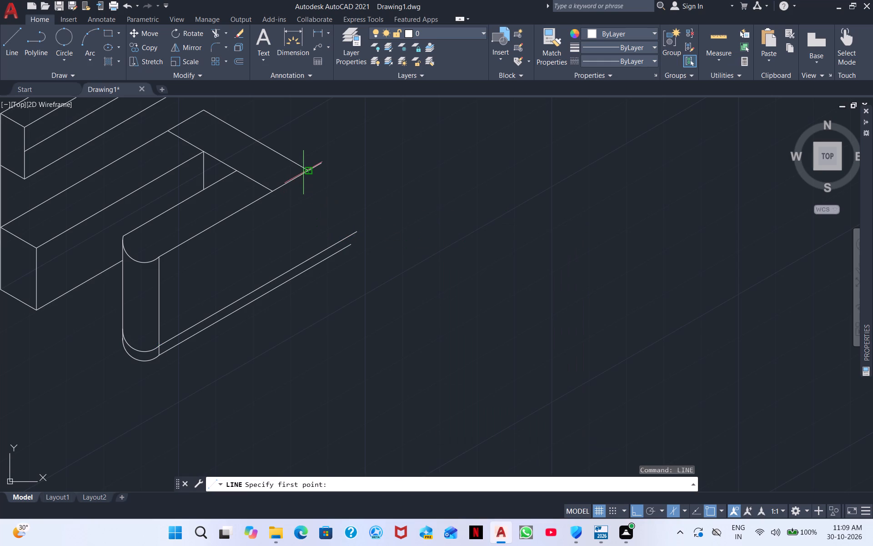
click(303, 172)
click(313, 311)
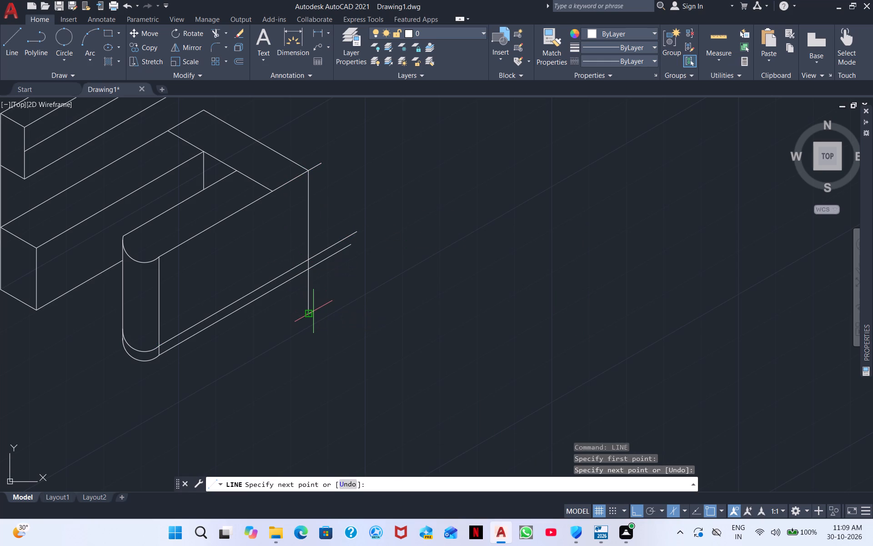
key(Escape)
Trim the overhanging ends of the two lower lines, the top edge and the vertical line at the wing's far corner.
click(218, 32)
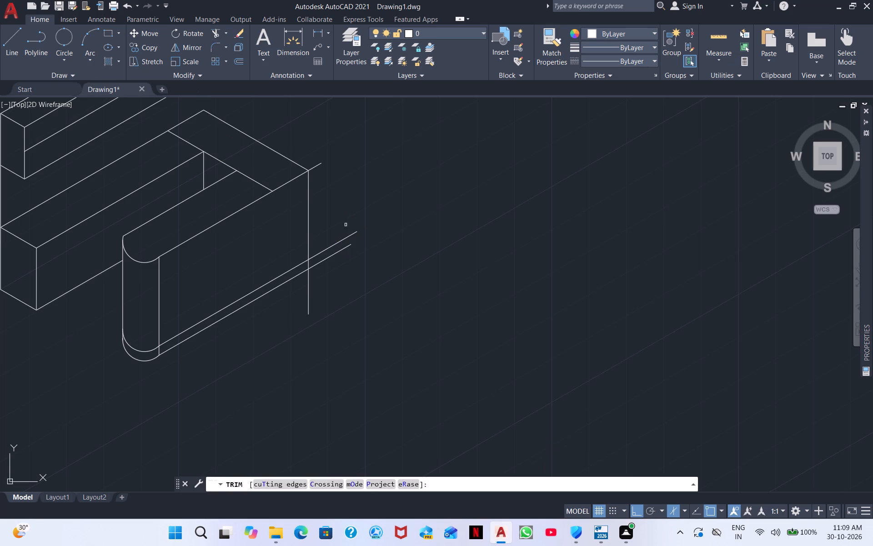
drag(346, 225, 354, 308)
drag(311, 147, 328, 212)
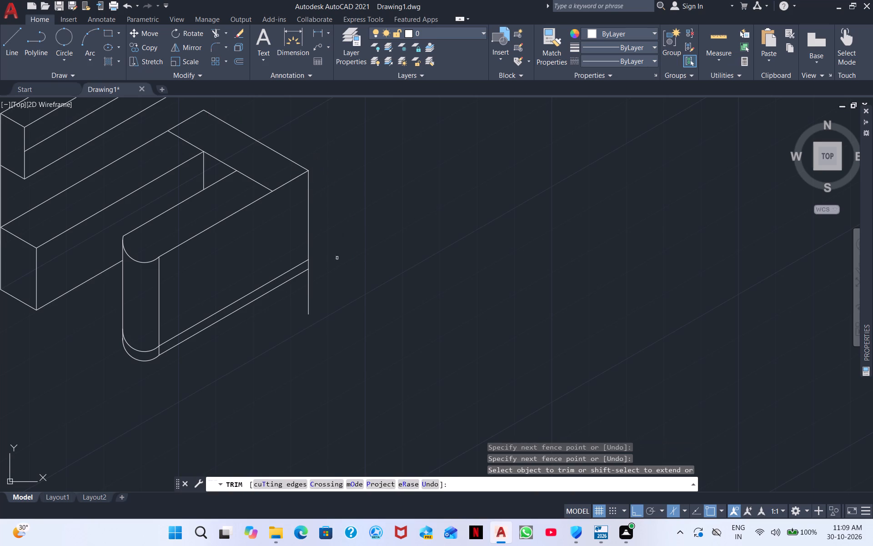
drag(322, 299, 256, 322)
Trim the dividing line on the top face between the slot's inner corner and the wing's front edge.
middle_drag(316, 306, 467, 281)
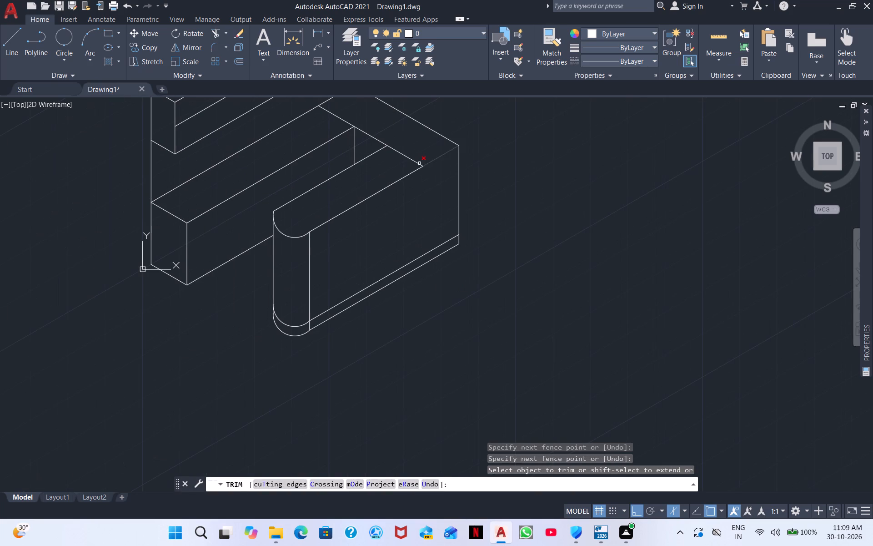
drag(417, 150, 383, 174)
right_click(578, 172)
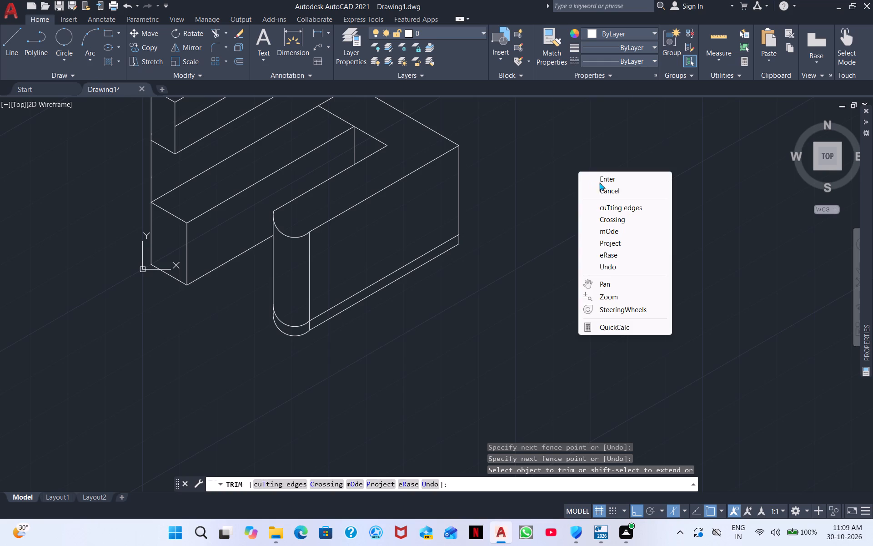
click(605, 179)
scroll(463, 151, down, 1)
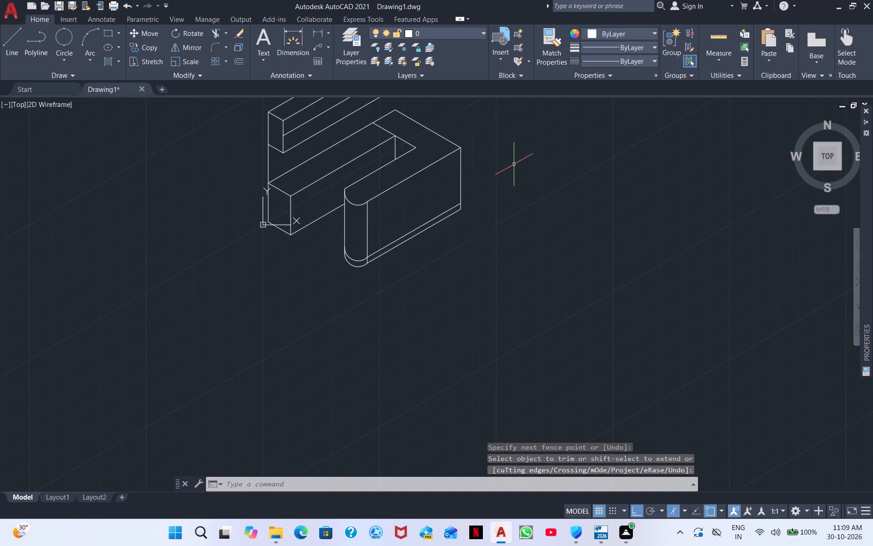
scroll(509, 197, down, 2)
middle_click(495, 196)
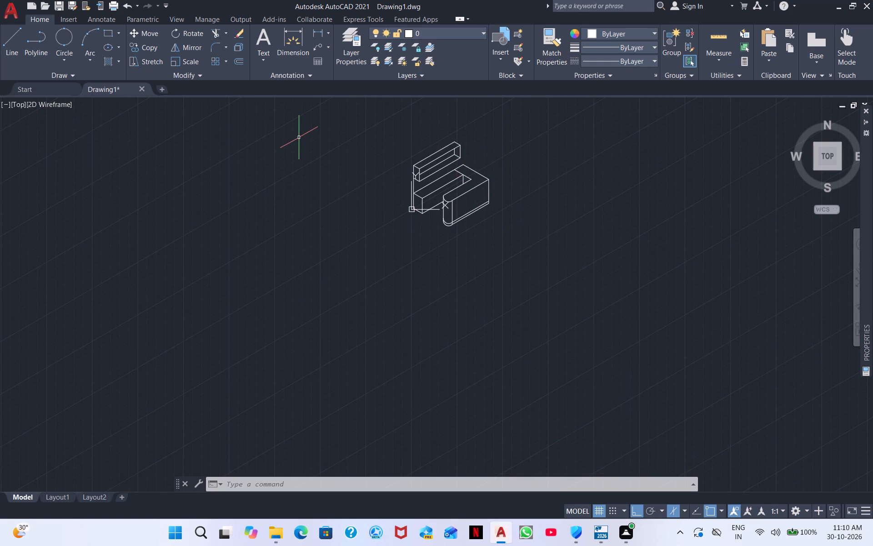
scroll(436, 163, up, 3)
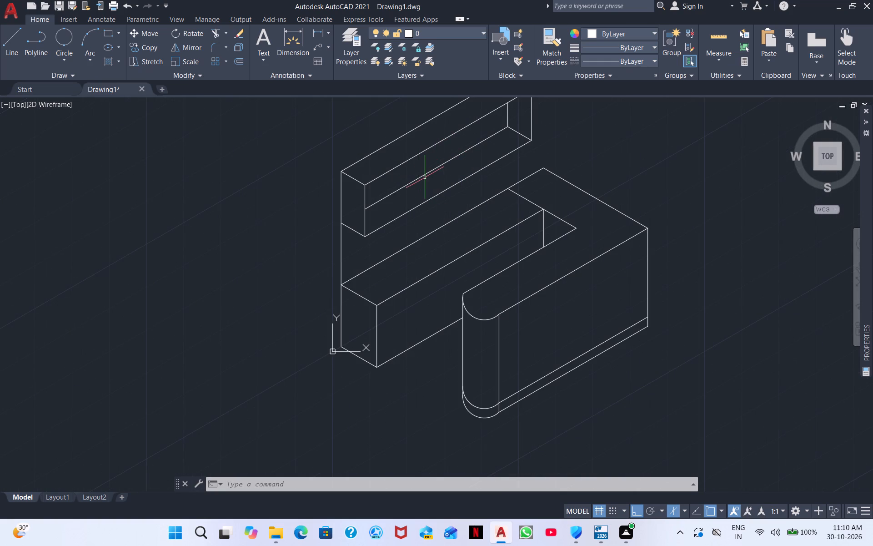
Erase the upper block's three inner lines: the long middle edge and the vertical and short slanted edges at its far end.
click(424, 174)
click(507, 119)
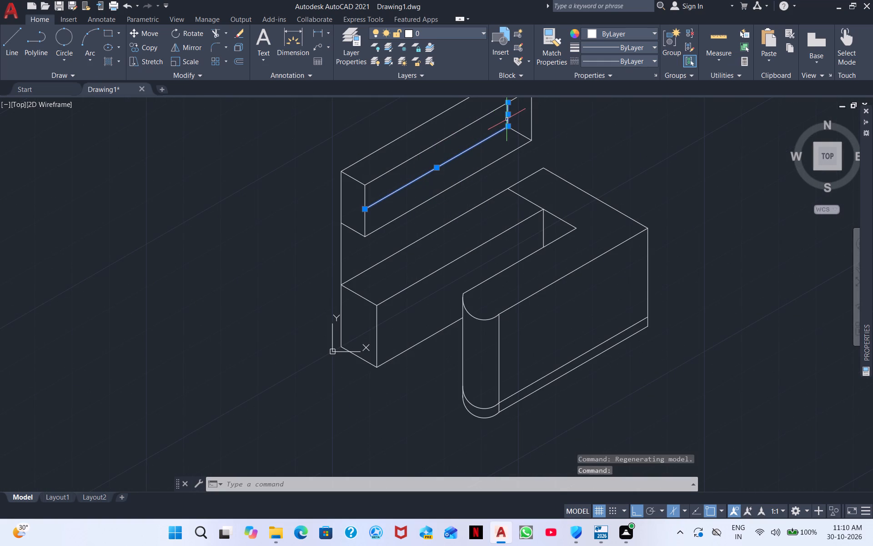
click(524, 131)
drag(524, 131, 507, 148)
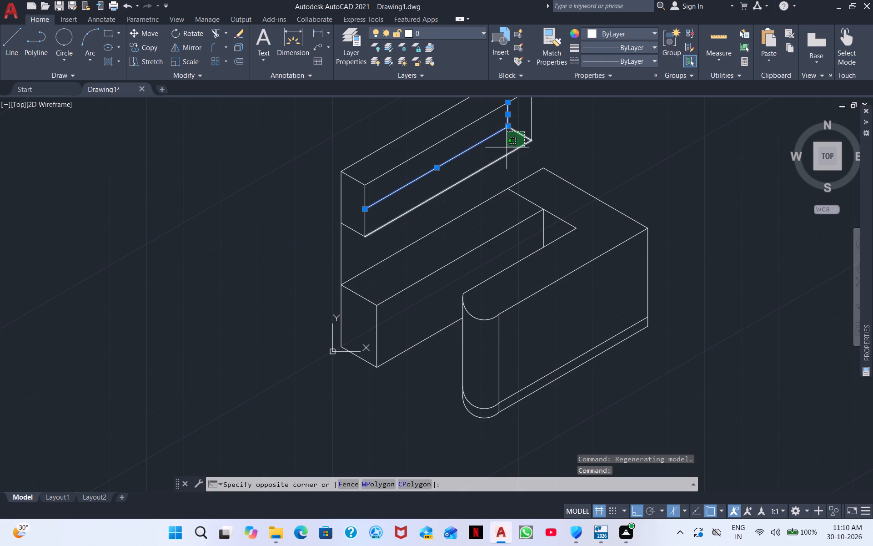
drag(507, 148, 506, 148)
drag(512, 131, 503, 136)
right_click(628, 123)
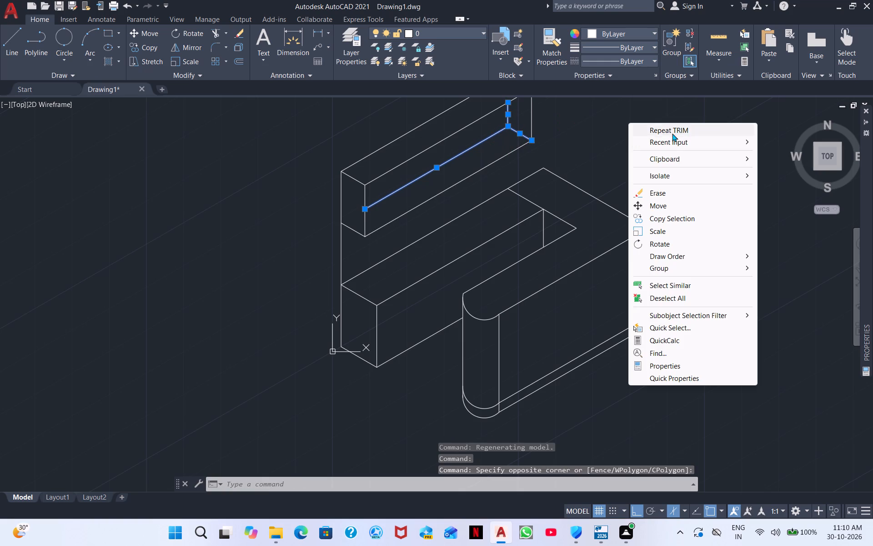
click(665, 194)
Draw a vertical line about 413 long upward from the far corner of the wing's top face.
scroll(554, 168, down, 1)
middle_drag(579, 169, 566, 169)
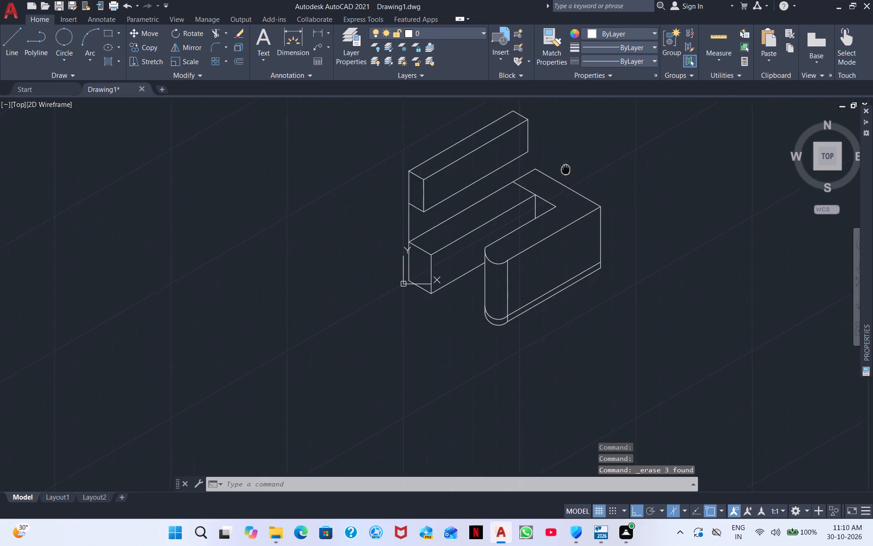
middle_drag(566, 169, 328, 135)
scroll(330, 133, down, 1)
middle_drag(326, 168, 301, 209)
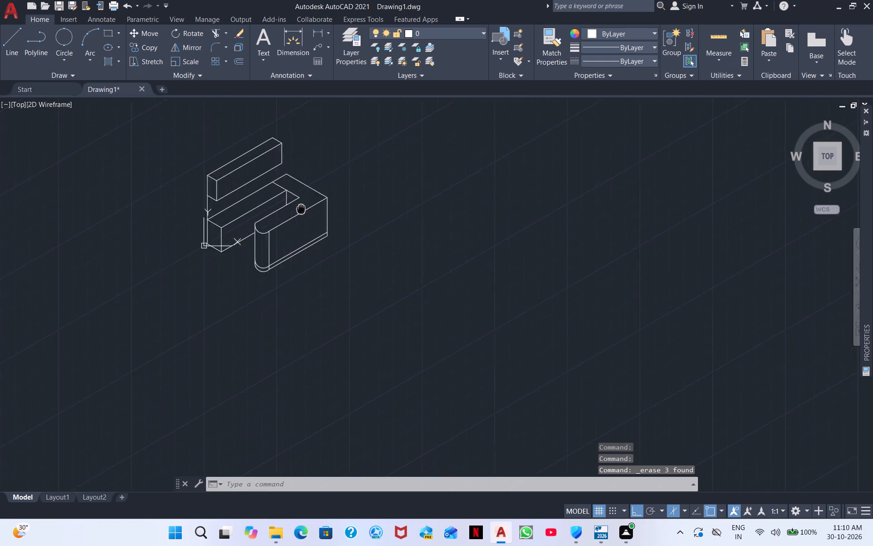
middle_drag(301, 209, 145, 273)
click(15, 47)
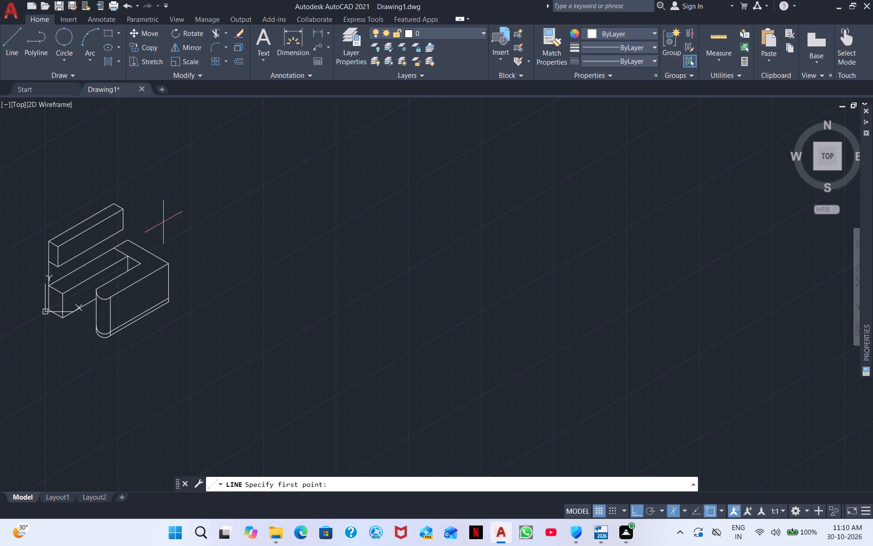
click(169, 261)
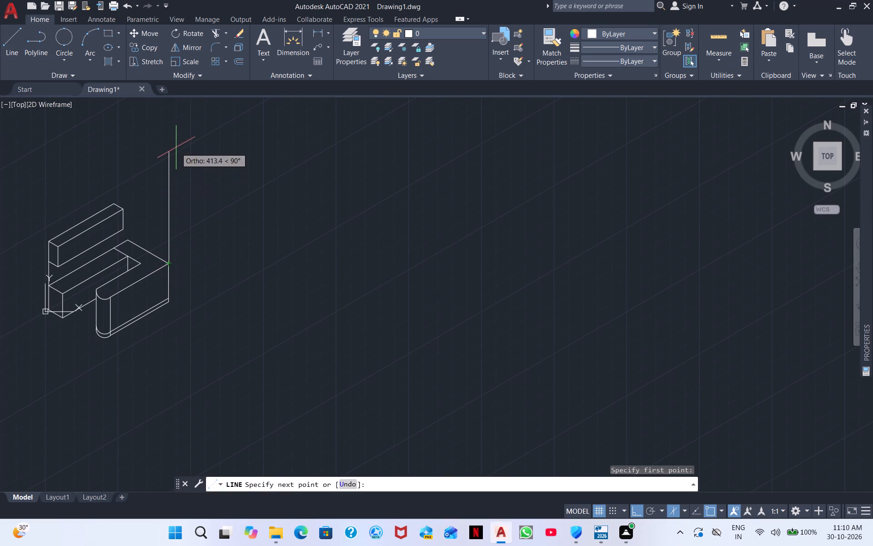
click(176, 147)
right_click(224, 200)
click(265, 210)
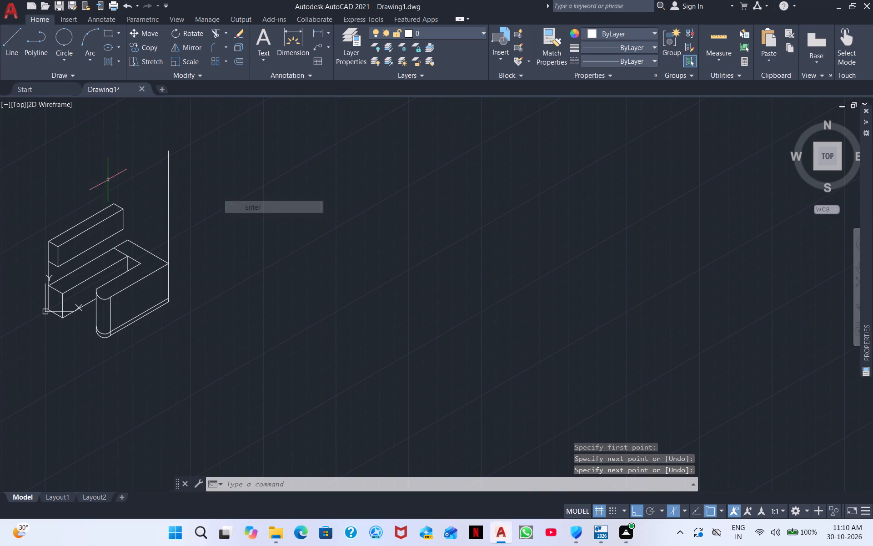
Draw a line at 330° from the upper block's lower far corner, past the tall vertical line, on the left isoplane.
click(8, 50)
scroll(128, 223, up, 4)
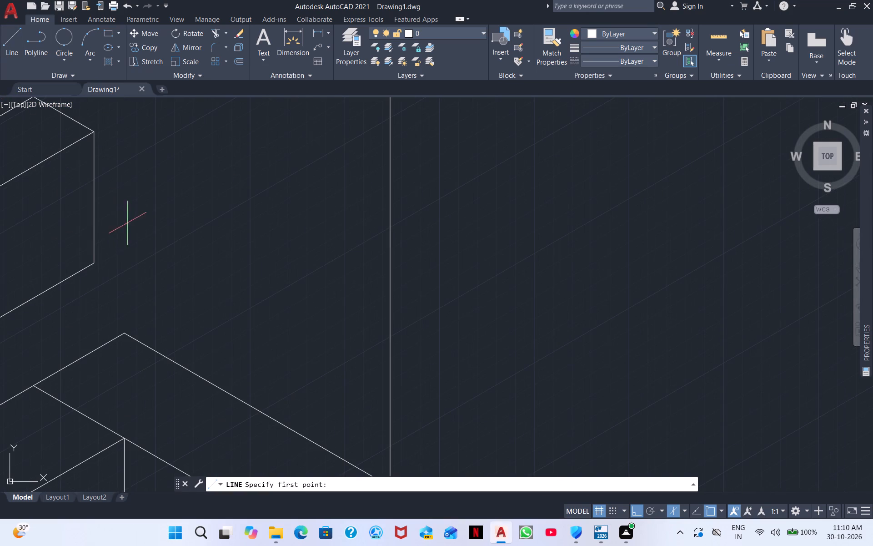
click(96, 259)
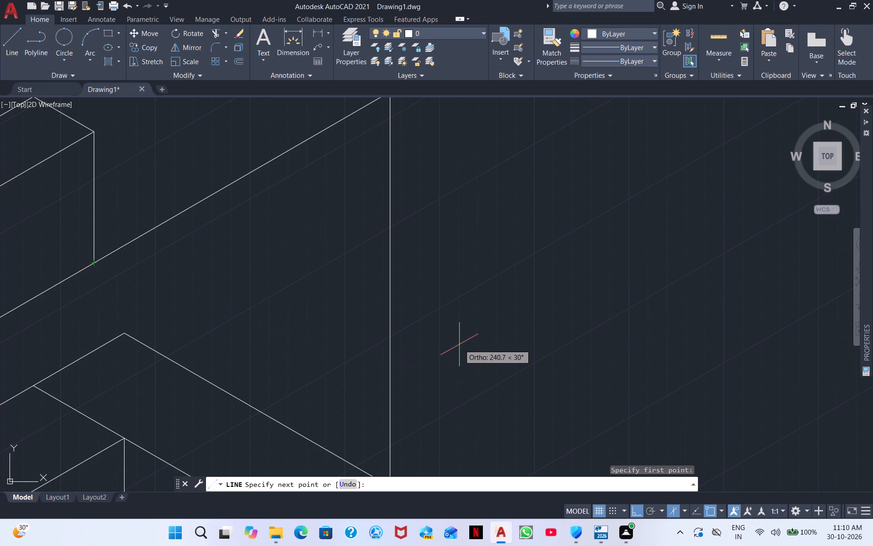
key(F5)
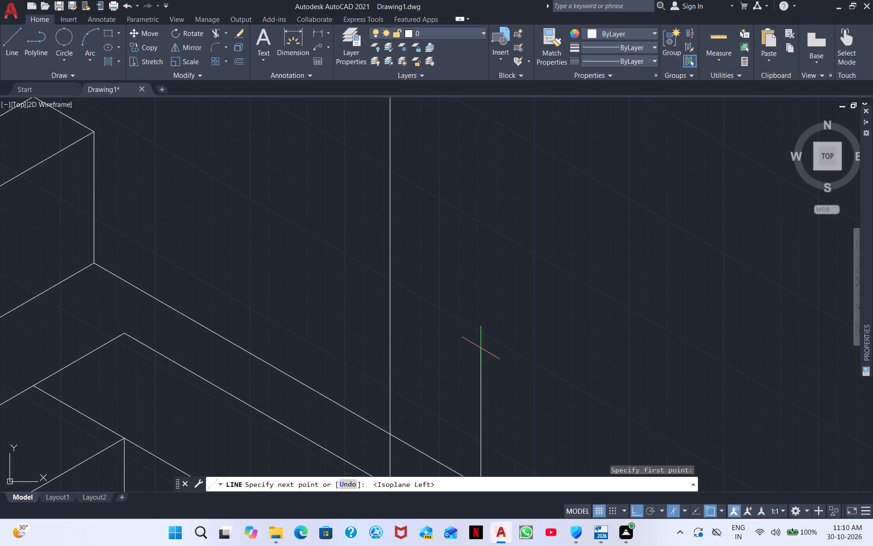
click(481, 348)
right_click(498, 325)
click(524, 326)
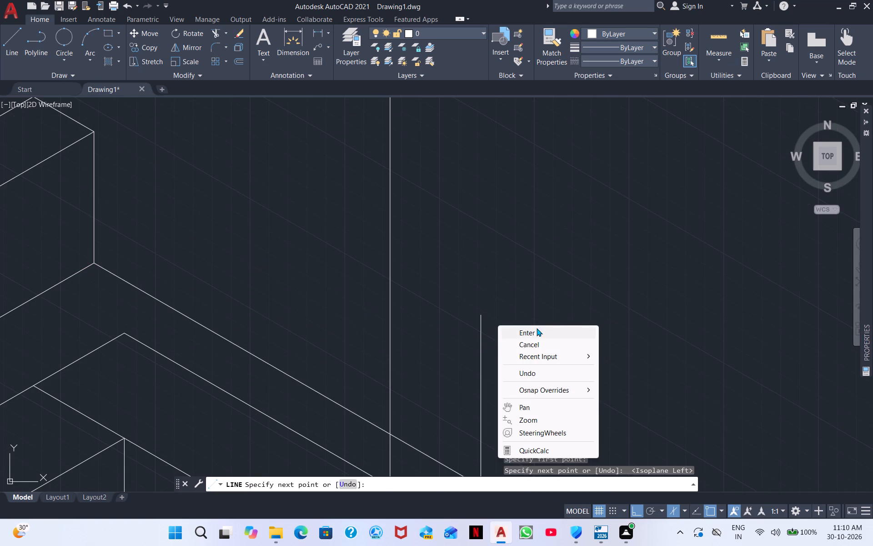
click(541, 331)
Draw a parallel line at 330° from the upper block's upper front far corner, past the tall vertical line.
click(18, 45)
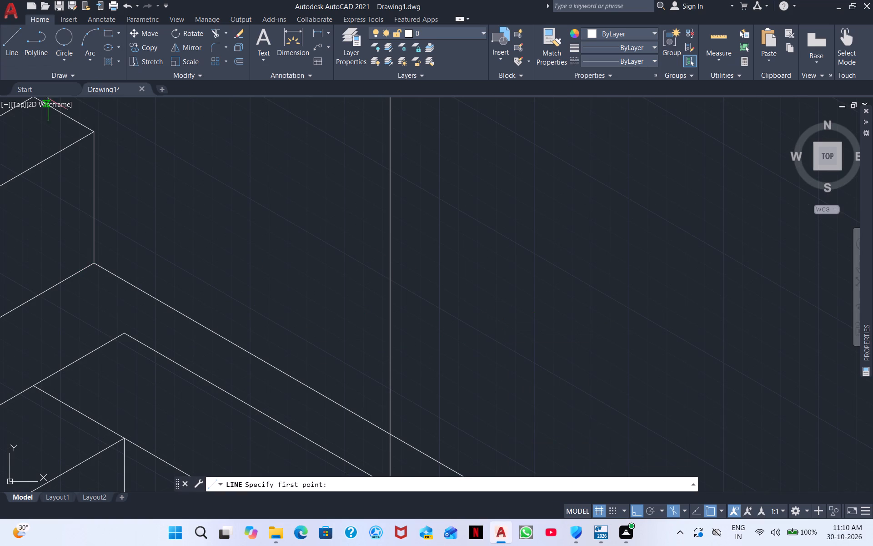
click(96, 131)
click(541, 255)
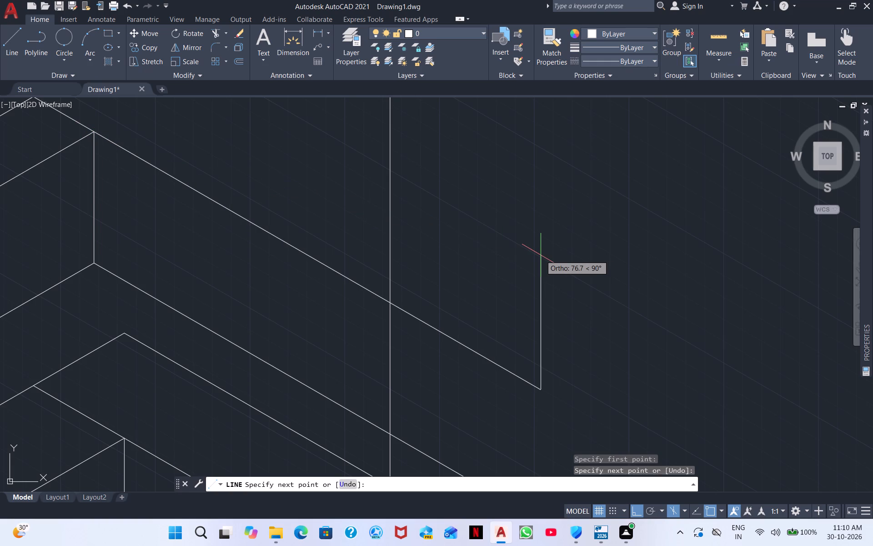
right_click(540, 253)
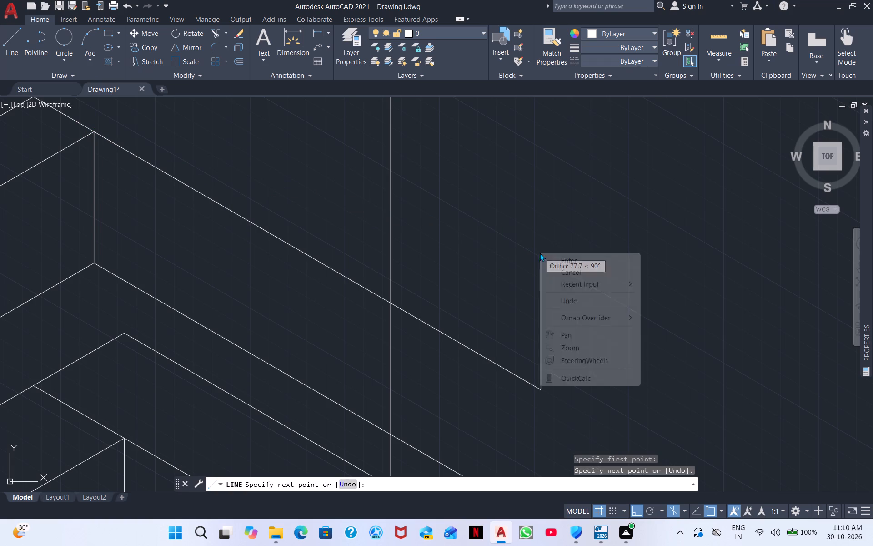
click(561, 258)
Draw a line 30 long at 30° from the upper block's back far corner, continuing at 330° past the tall vertical line.
scroll(482, 244, down, 2)
middle_drag(482, 244, 482, 245)
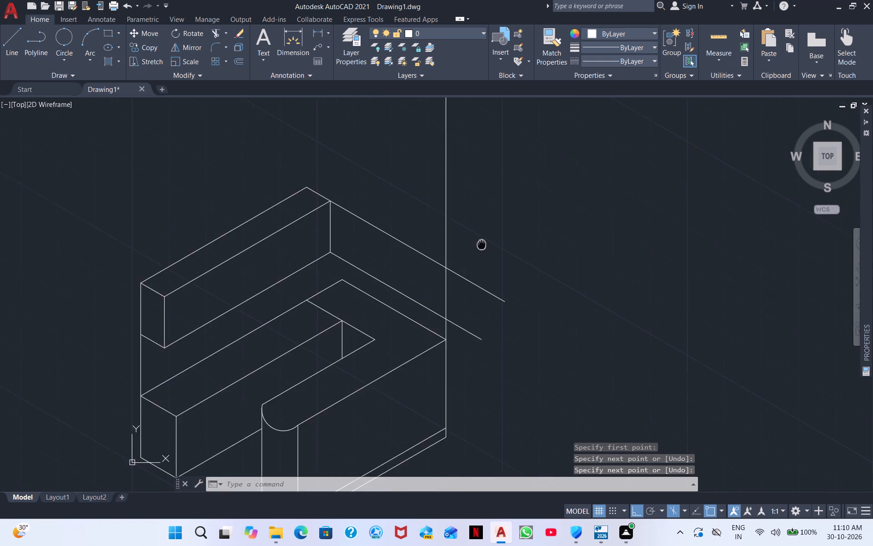
middle_drag(482, 245, 502, 275)
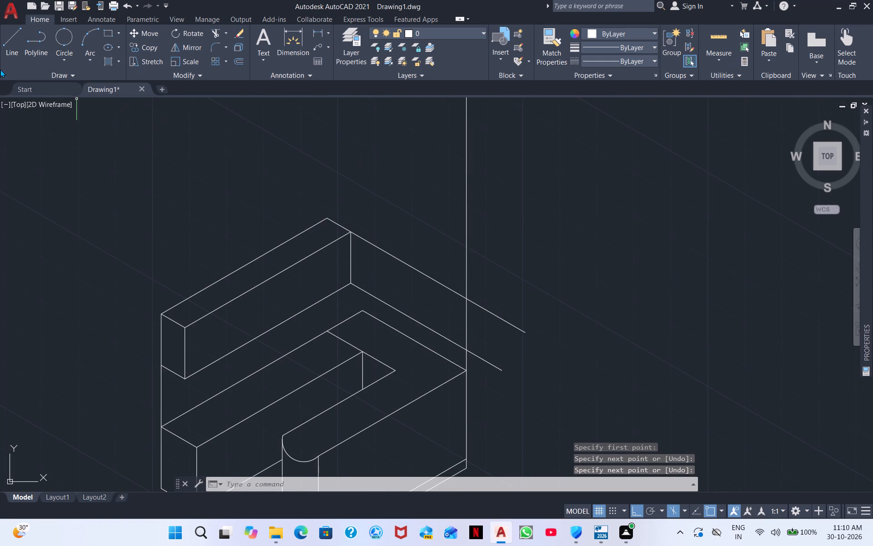
click(7, 45)
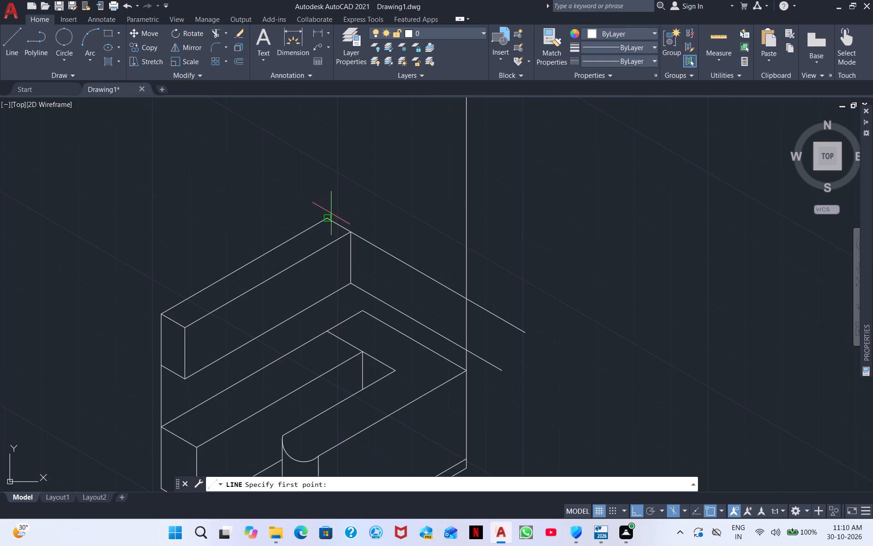
click(329, 217)
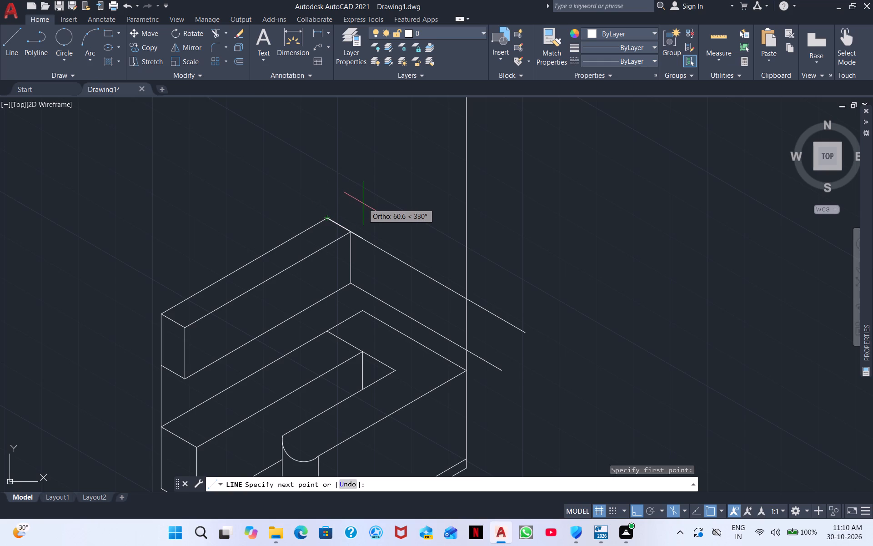
key(F5)
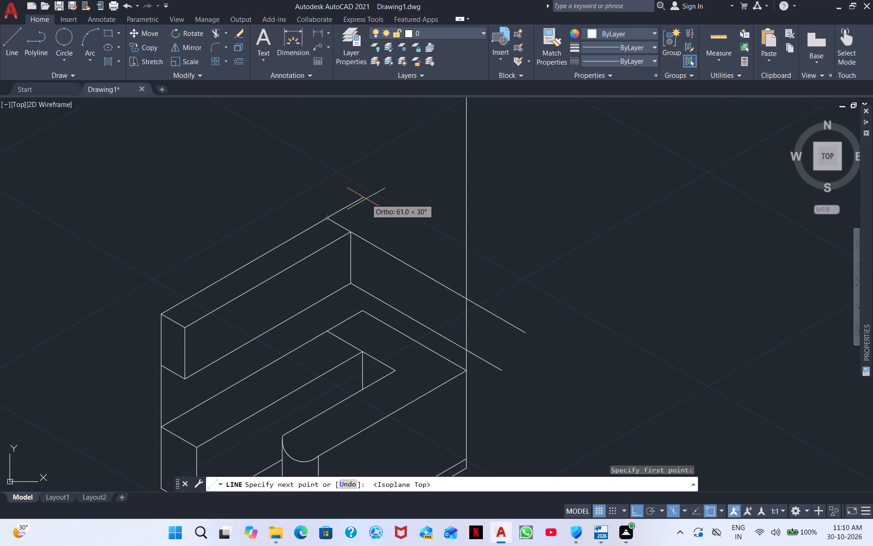
text(30)
key(Return)
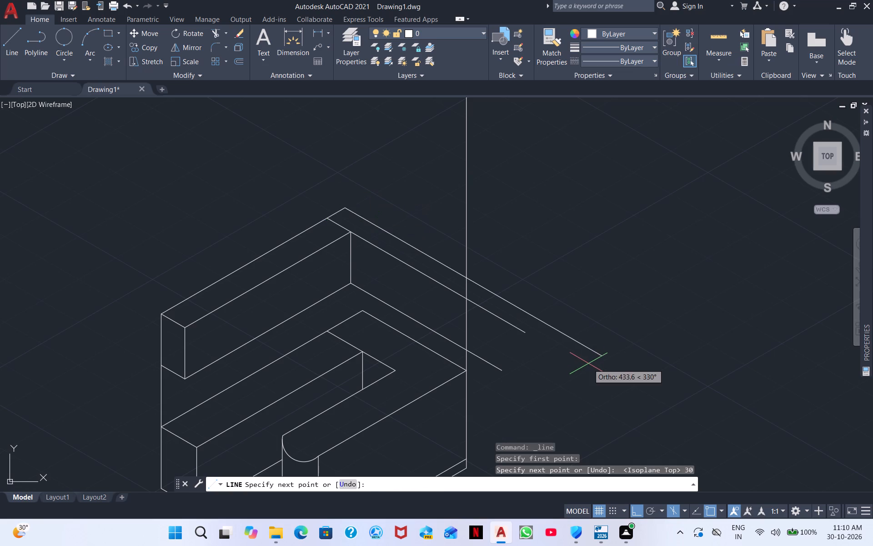
click(524, 317)
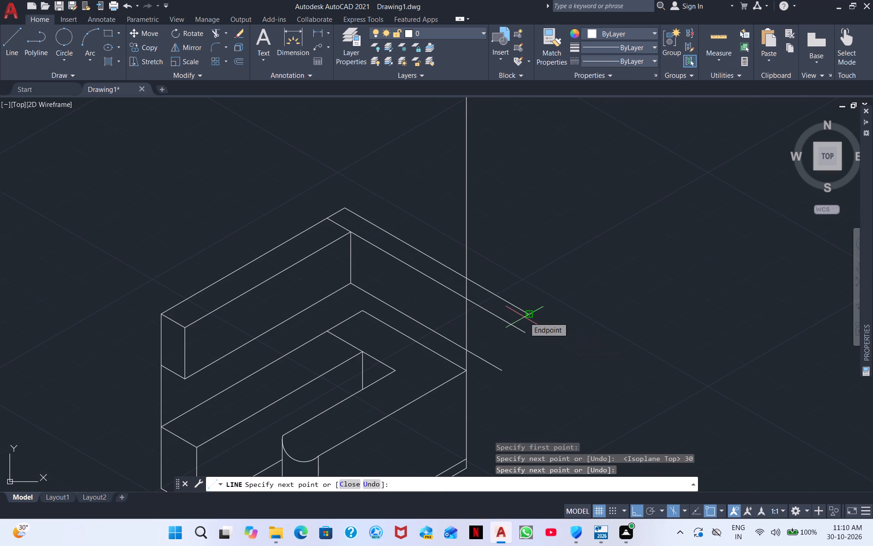
key(Escape)
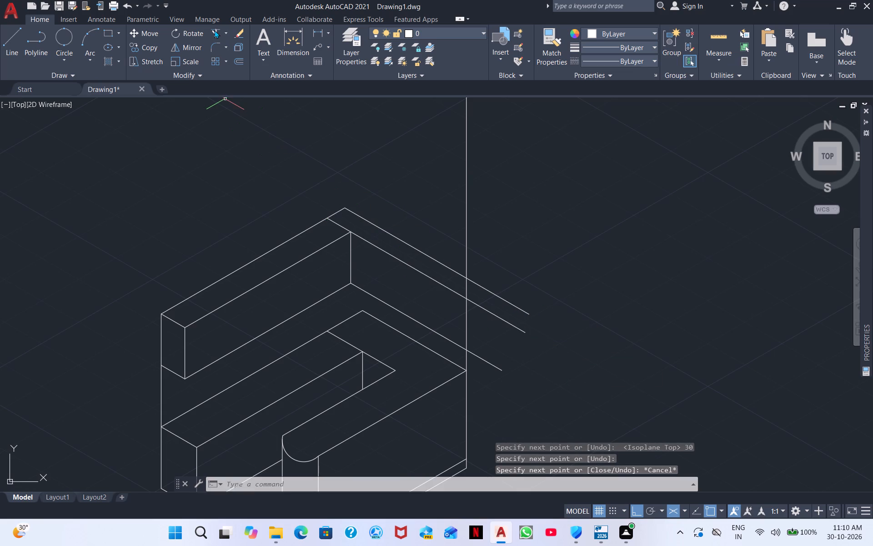
Trim the three parallel lines beyond the tall vertical line, and that vertical above the outermost line.
click(214, 30)
drag(516, 268, 507, 401)
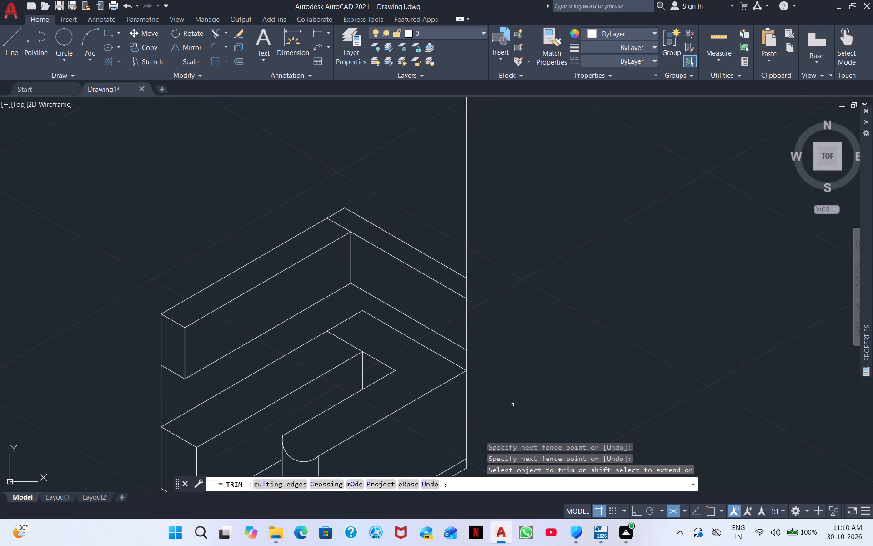
drag(439, 216, 531, 241)
Trim the short dividing line on the upper block's top face and the vertical piece between the two outer top edges.
scroll(559, 253, down, 1)
middle_drag(571, 275, 596, 228)
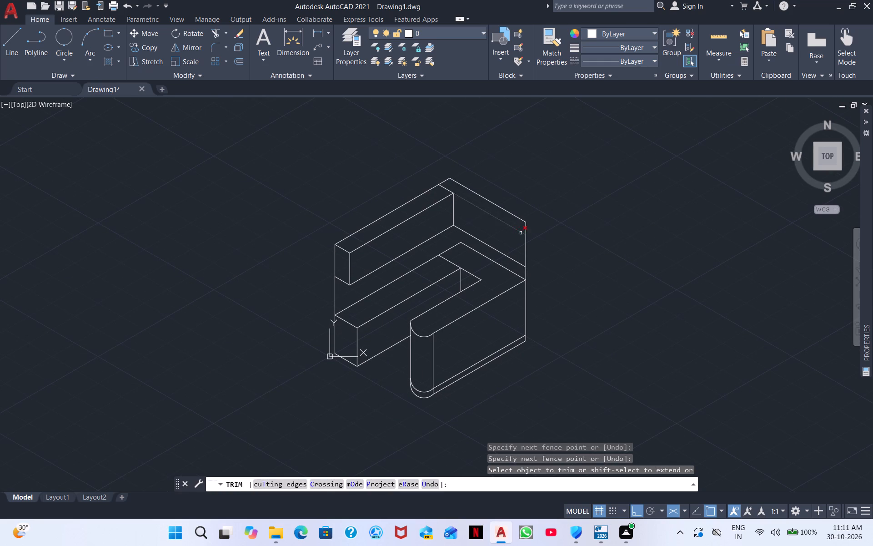
scroll(489, 235, up, 2)
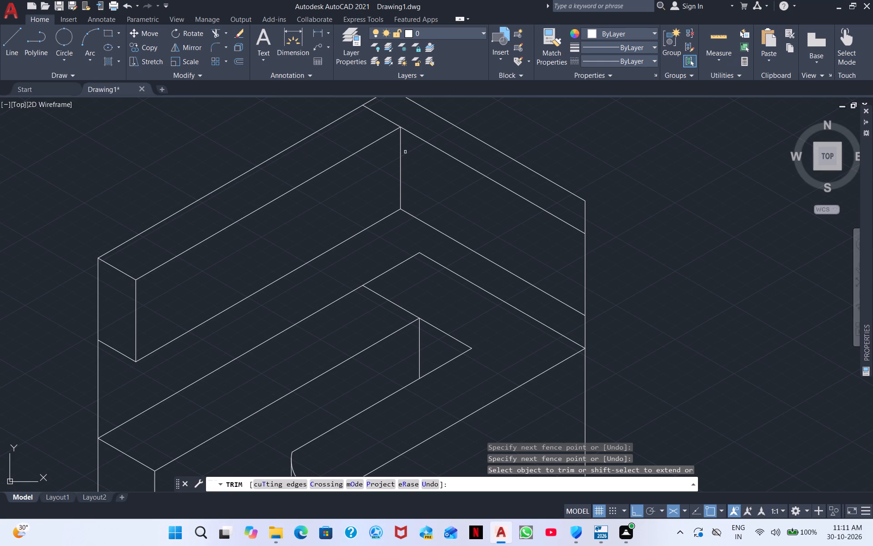
click(391, 121)
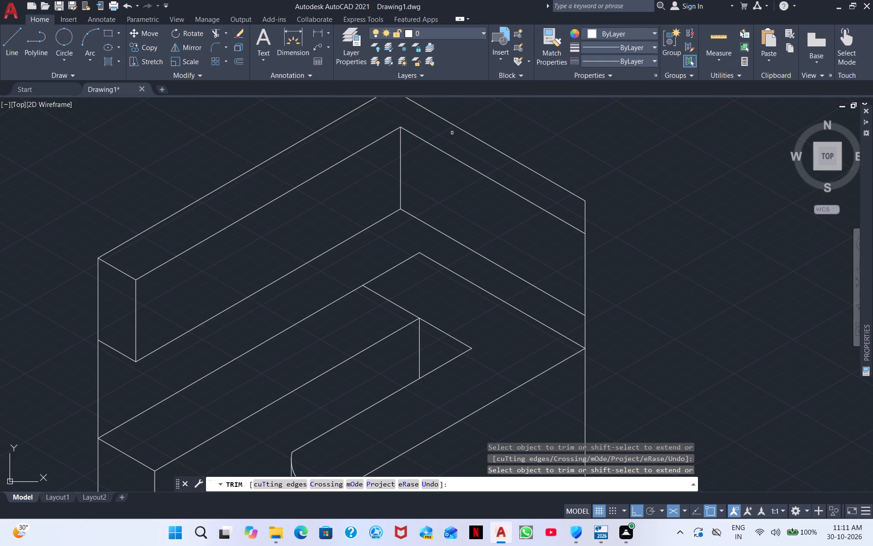
scroll(464, 176, down, 1)
middle_drag(601, 199, 515, 182)
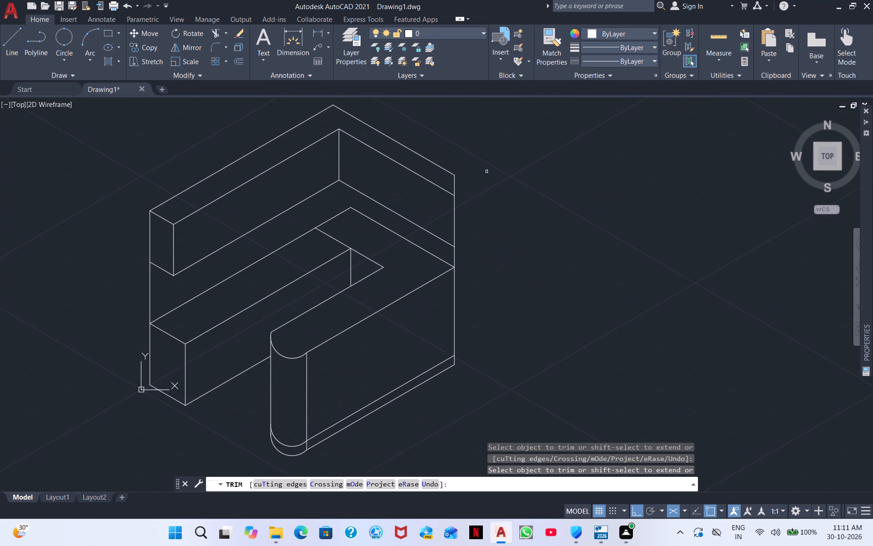
click(456, 184)
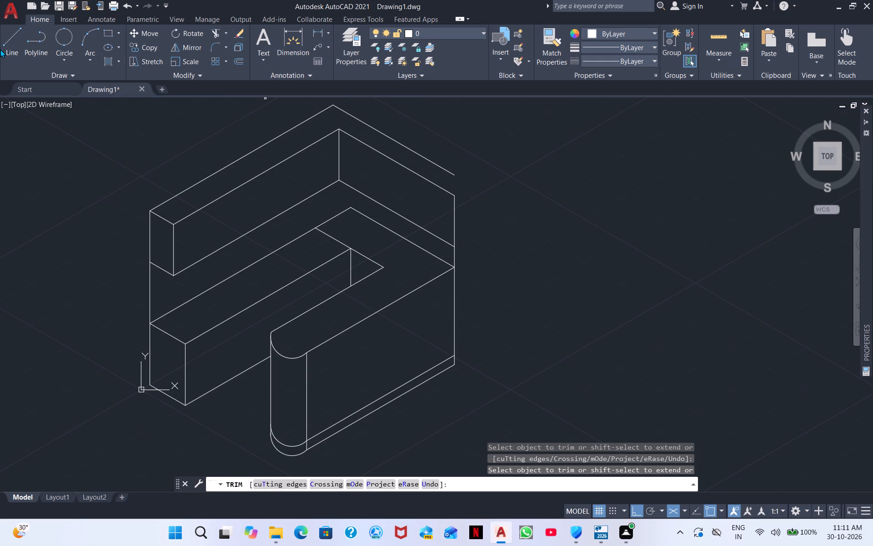
Draw a line at 30° from the top of the tall vertical edge, reaching past the end of the outer top edge.
click(0, 49)
click(6, 47)
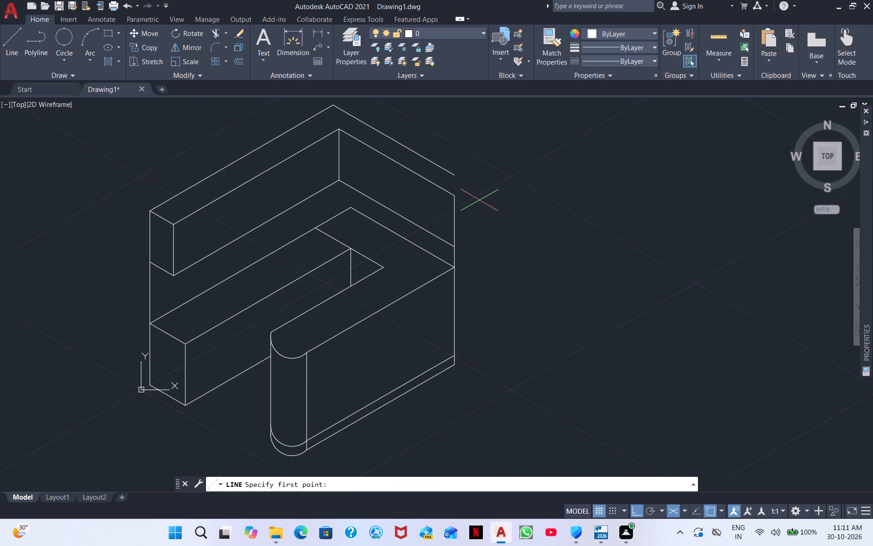
click(457, 197)
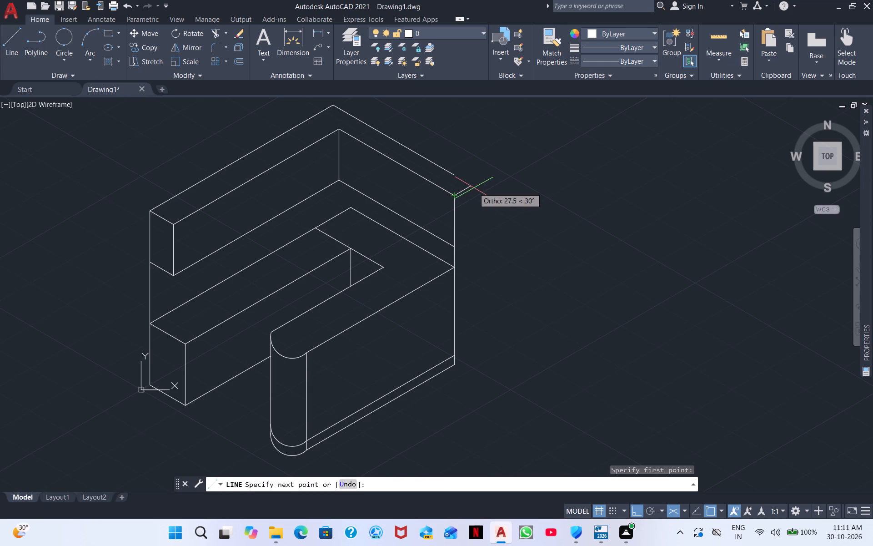
click(487, 175)
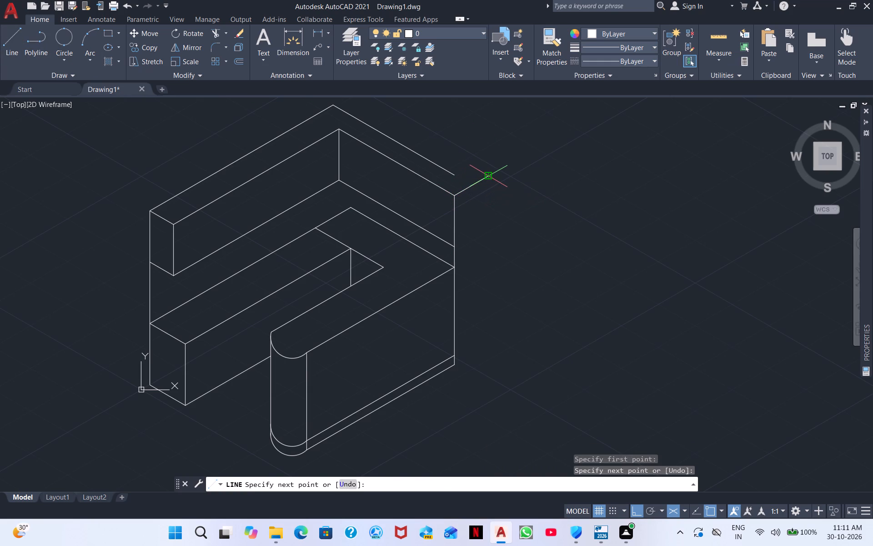
key(Escape)
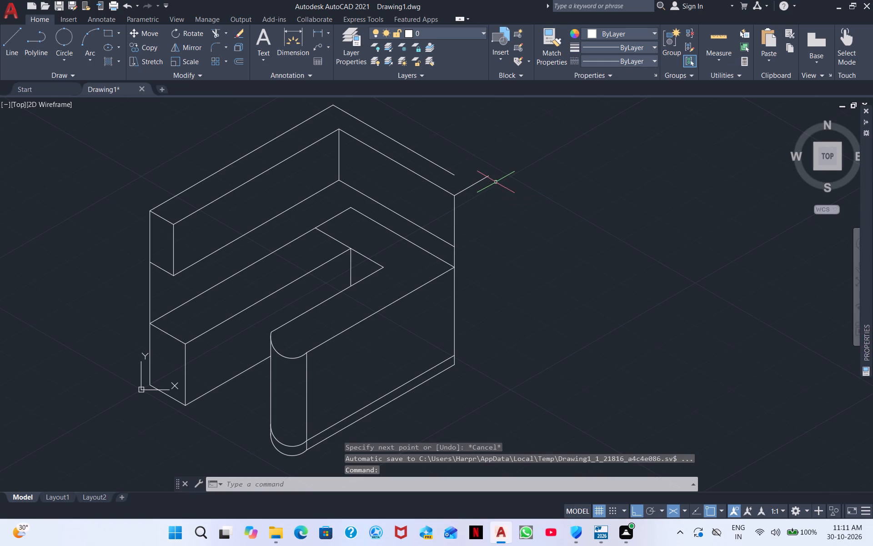
Extend the upper part's outer top edge to meet the short 30° line at the far corner.
click(13, 50)
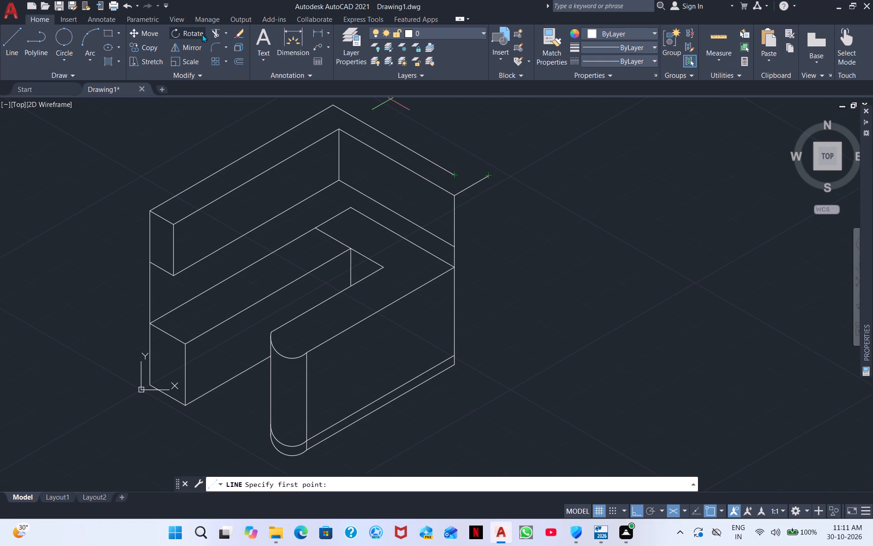
click(214, 35)
shift+drag(450, 162, 446, 179)
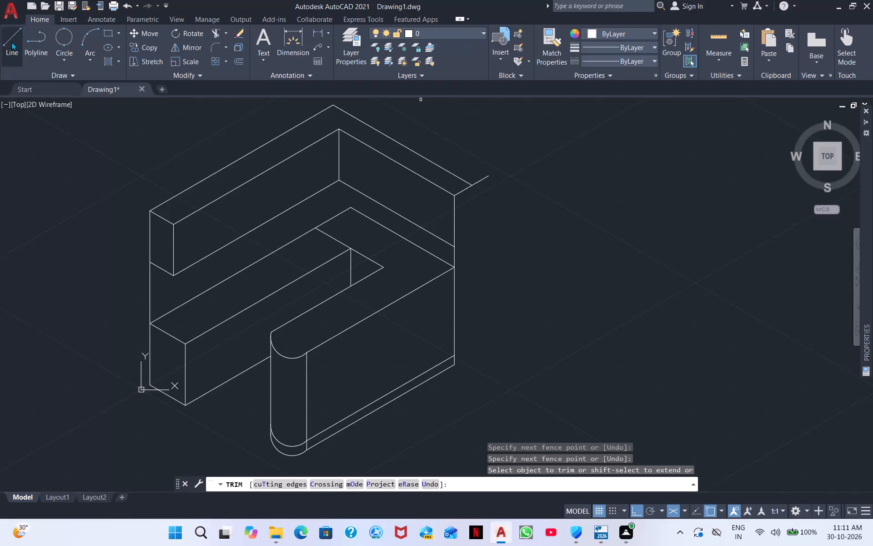
Draw a vertical line about 255 long straight down from the wall's outer top corner.
click(11, 42)
drag(474, 183, 476, 192)
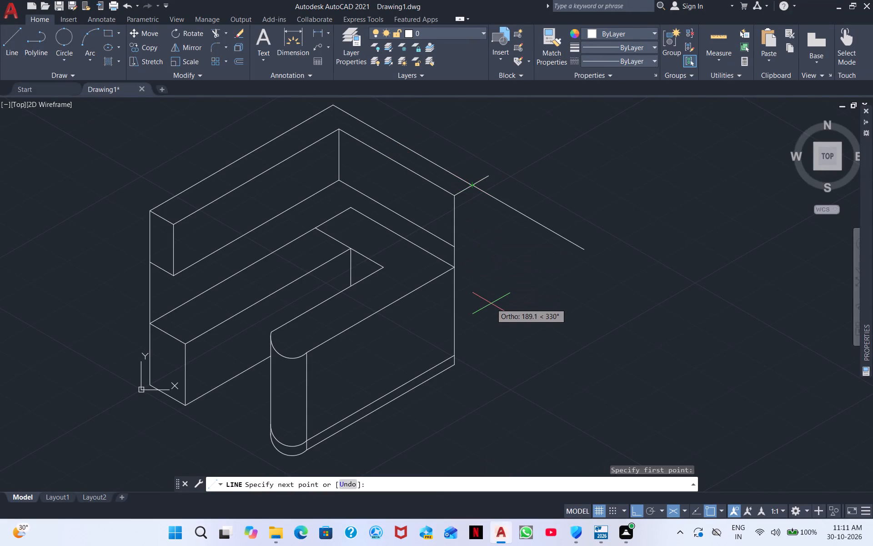
key(ctrl+F5)
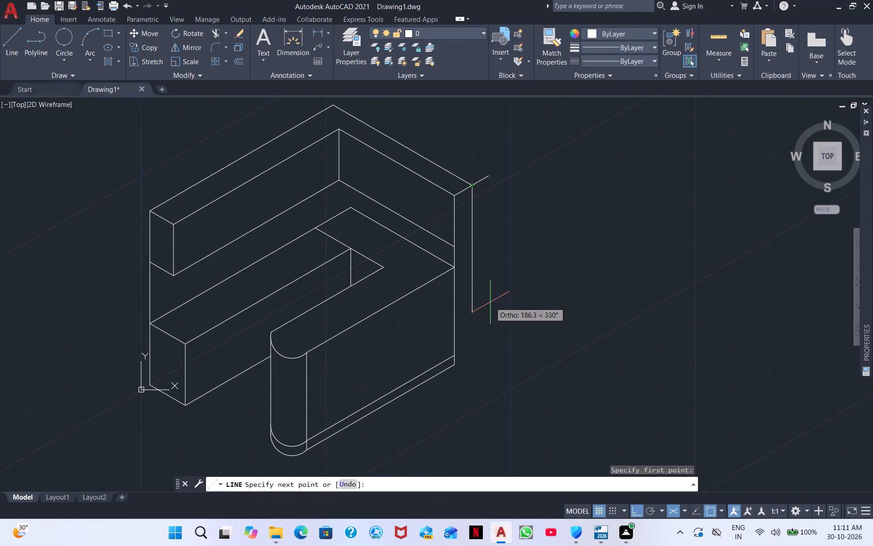
scroll(472, 350, up, 5)
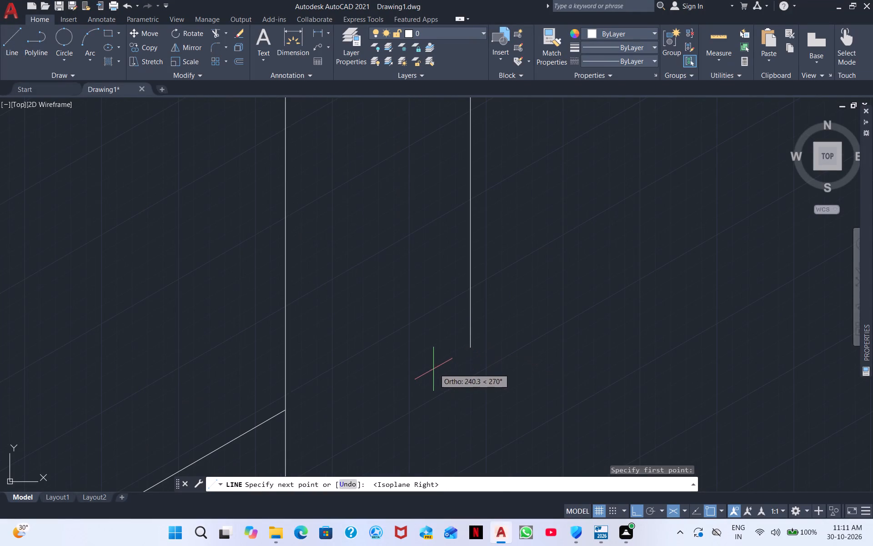
scroll(458, 349, down, 3)
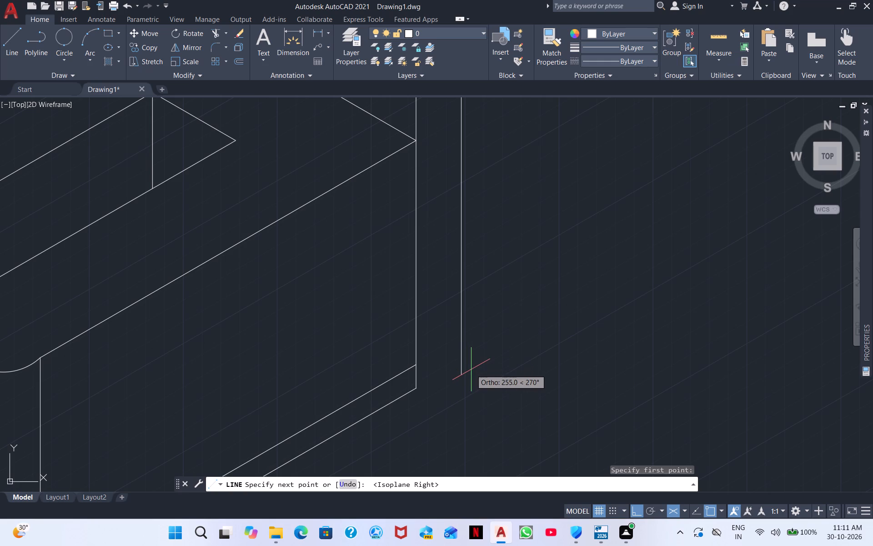
click(471, 369)
key(Escape)
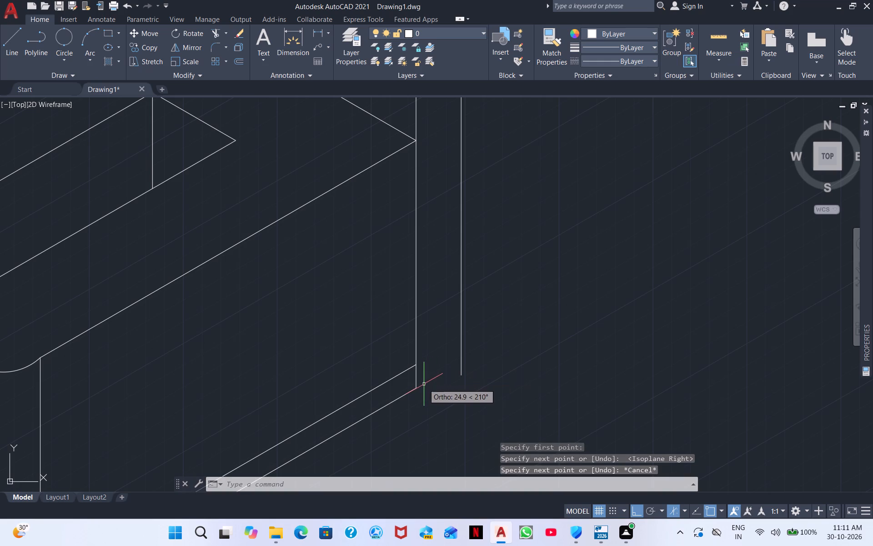
Draw two 30° lines from the tall vertical edge, just above the ends of the double lower edges, reaching past the outer vertical.
click(7, 51)
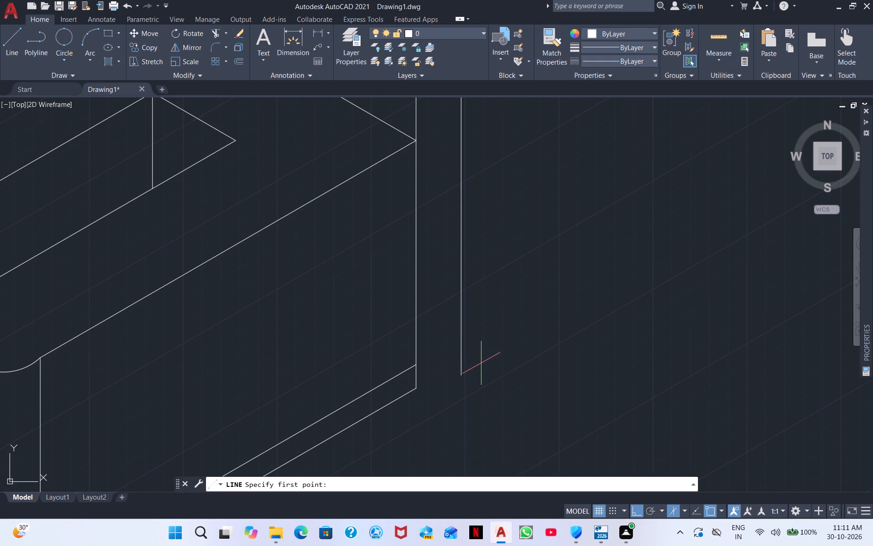
scroll(481, 363, up, 3)
middle_drag(319, 327, 355, 276)
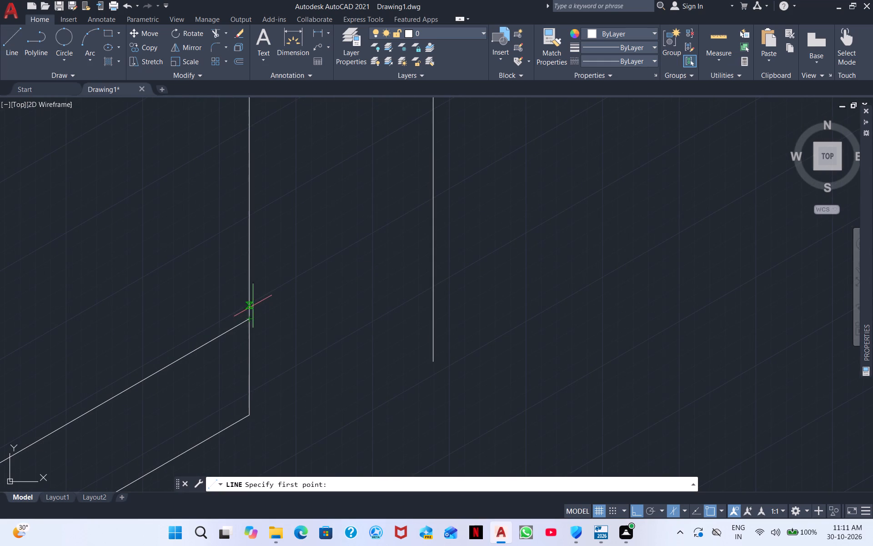
click(248, 308)
click(483, 227)
key(Escape)
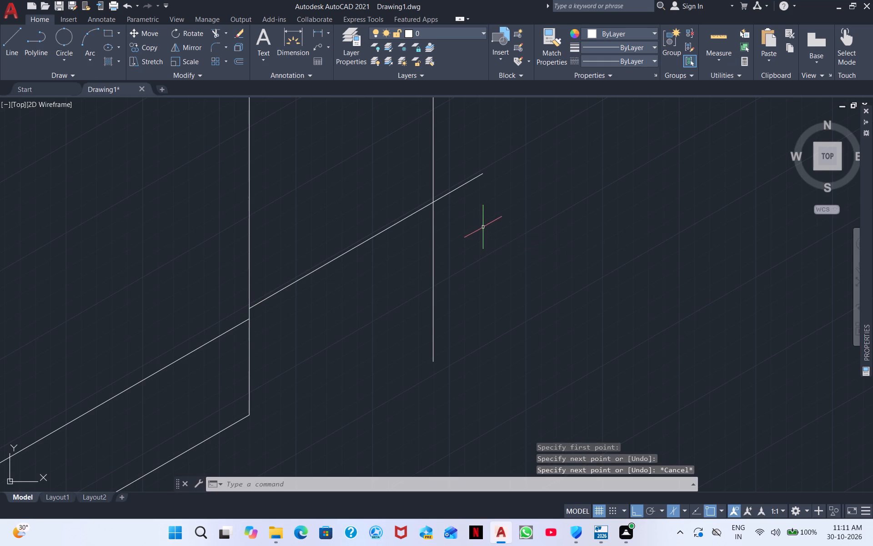
right_click(403, 323)
click(456, 114)
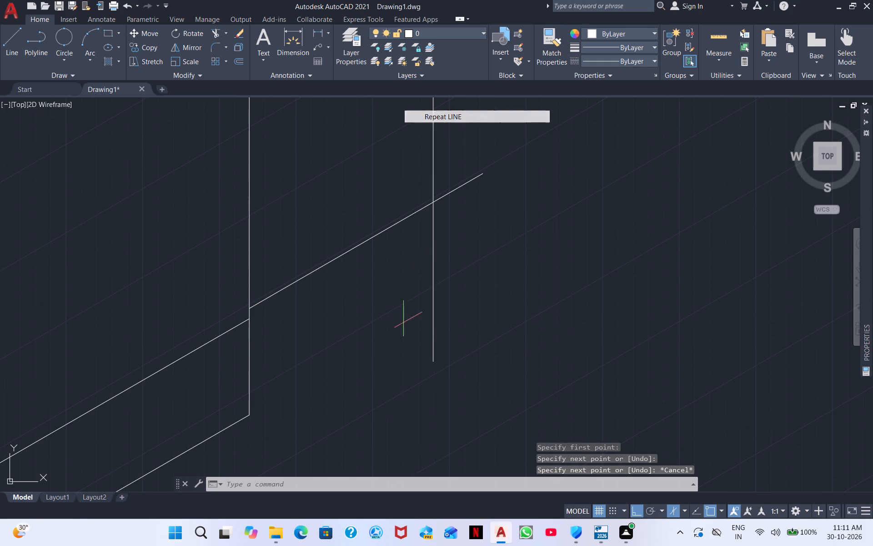
click(249, 404)
click(517, 273)
key(Escape)
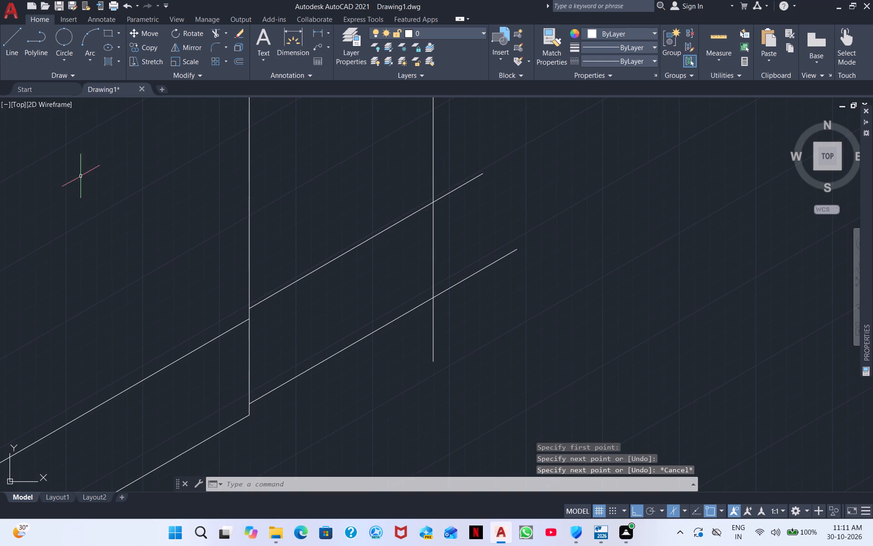
Trim the overshooting ends of the outer vertical, the two lower 30° lines and the short top line at the wall's end.
click(211, 31)
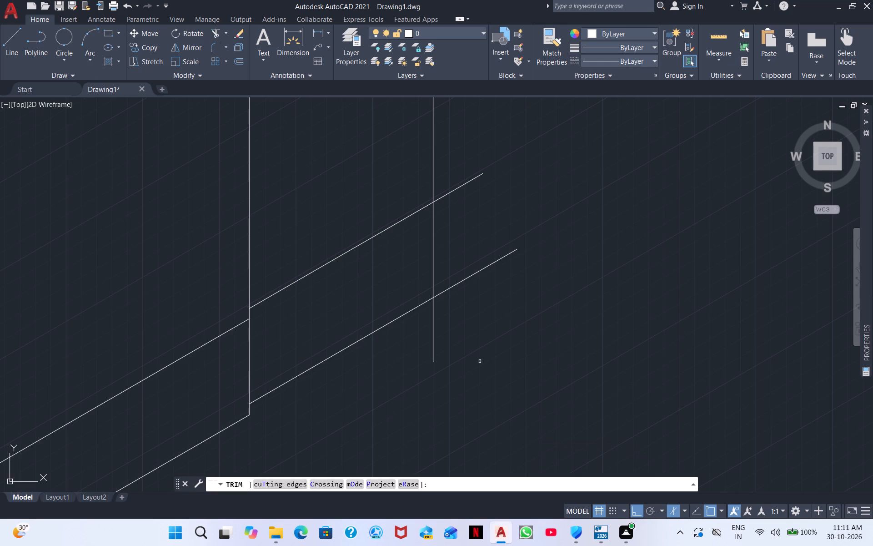
drag(459, 341, 413, 356)
drag(452, 177, 503, 345)
scroll(479, 271, down, 3)
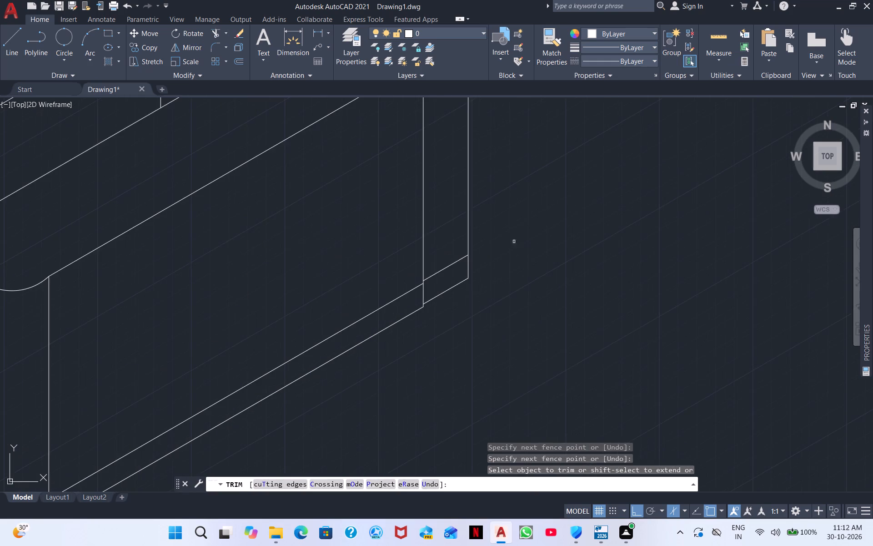
middle_drag(531, 216, 468, 482)
middle_drag(427, 244, 429, 383)
drag(430, 230, 456, 309)
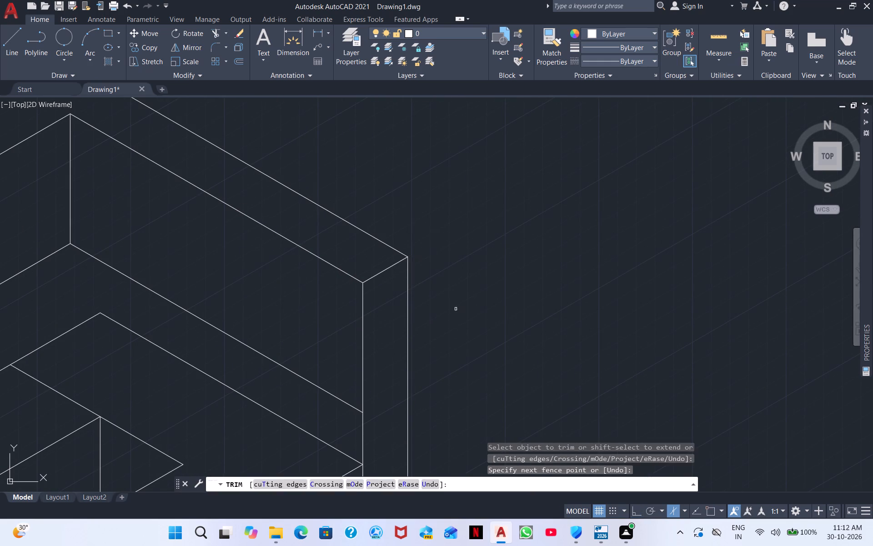
scroll(462, 311, down, 2)
middle_drag(505, 306, 627, 282)
right_click(678, 310)
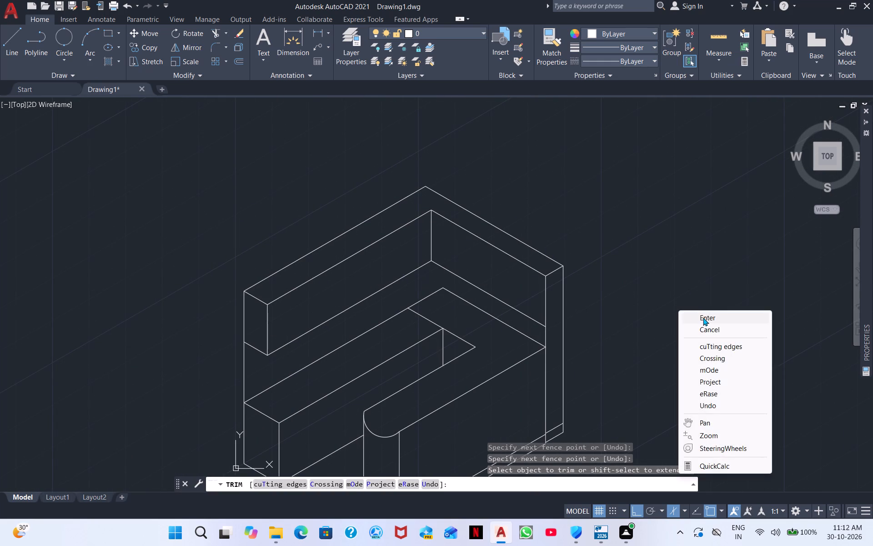
click(706, 318)
Draw a vertical line up from the rounded top arc's end on the wing's outer edge, reaching above the upper block.
middle_drag(607, 394, 575, 288)
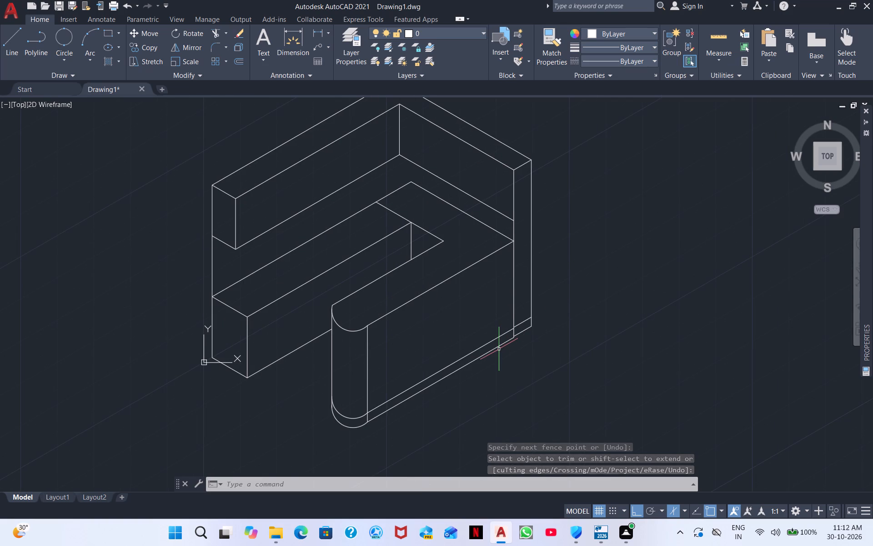
scroll(414, 309, up, 1)
scroll(414, 309, down, 1)
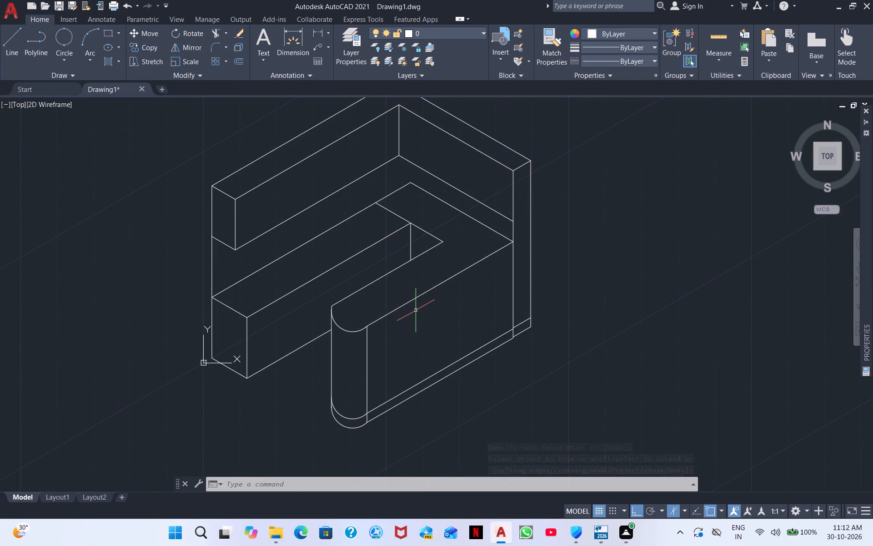
click(6, 44)
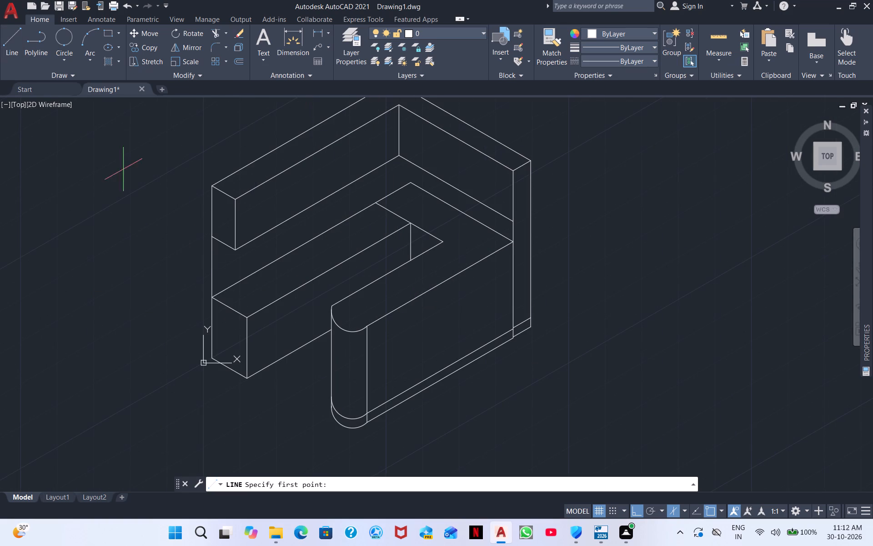
click(366, 328)
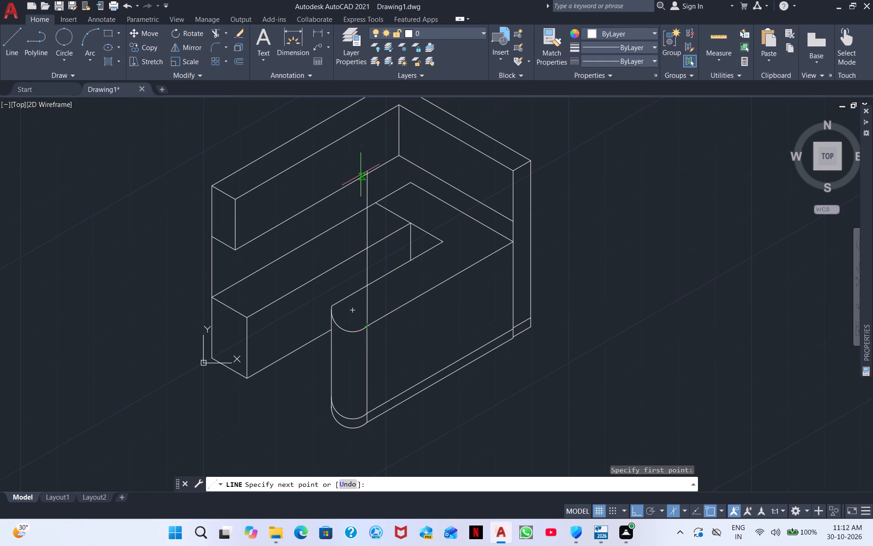
scroll(361, 175, down, 1)
middle_drag(367, 132, 386, 215)
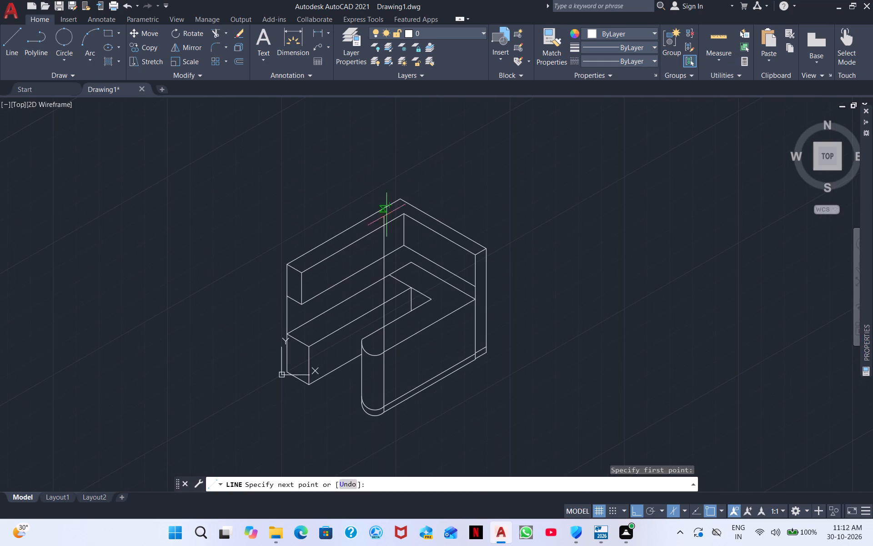
click(371, 155)
key(Escape)
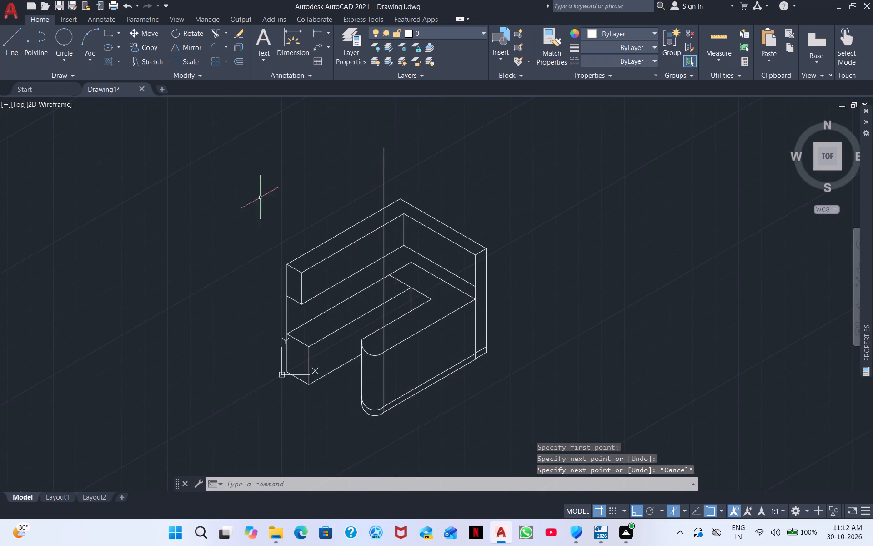
Draw a second vertical line up from the arc's other end on the wing's inner edge, past the upper block's top.
click(9, 46)
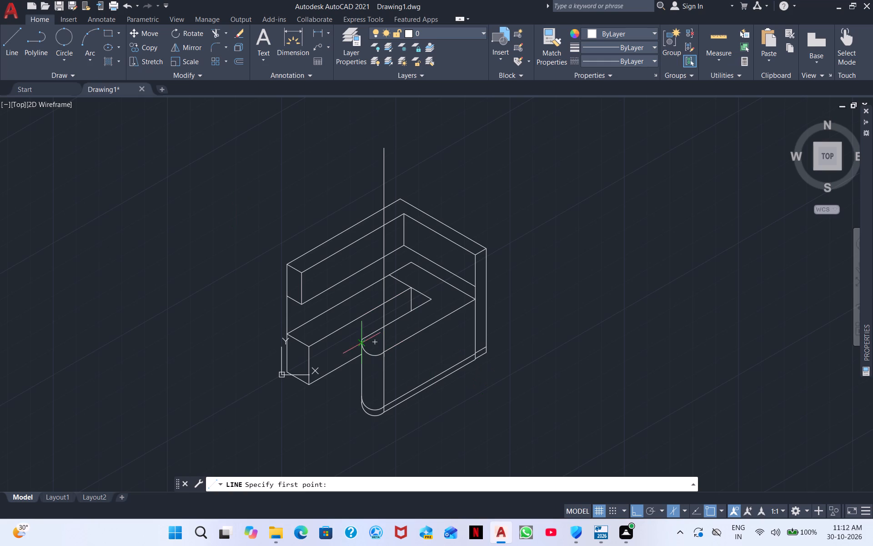
click(359, 337)
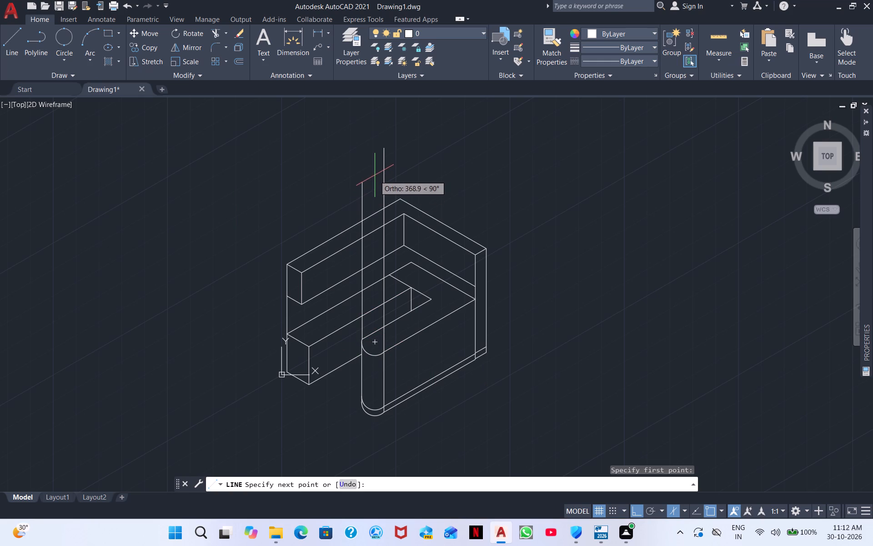
click(375, 172)
key(Escape)
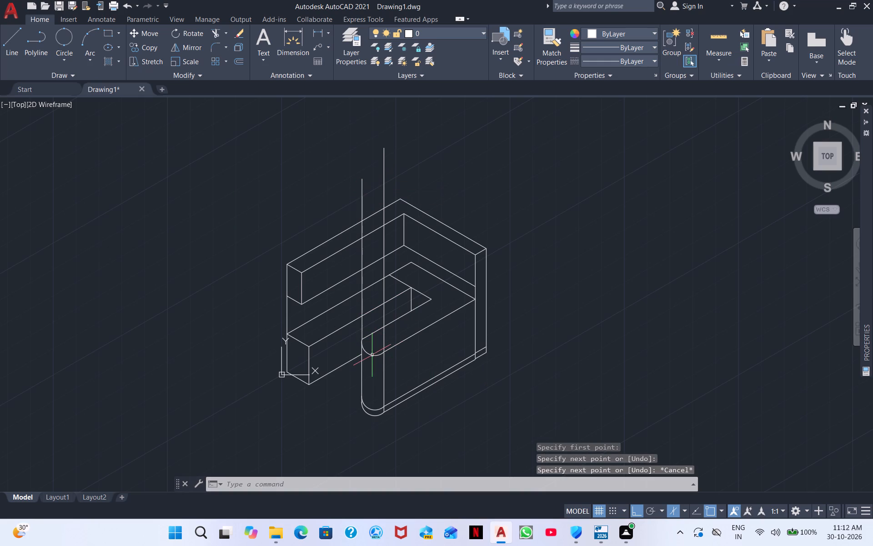
click(370, 354)
key(Escape)
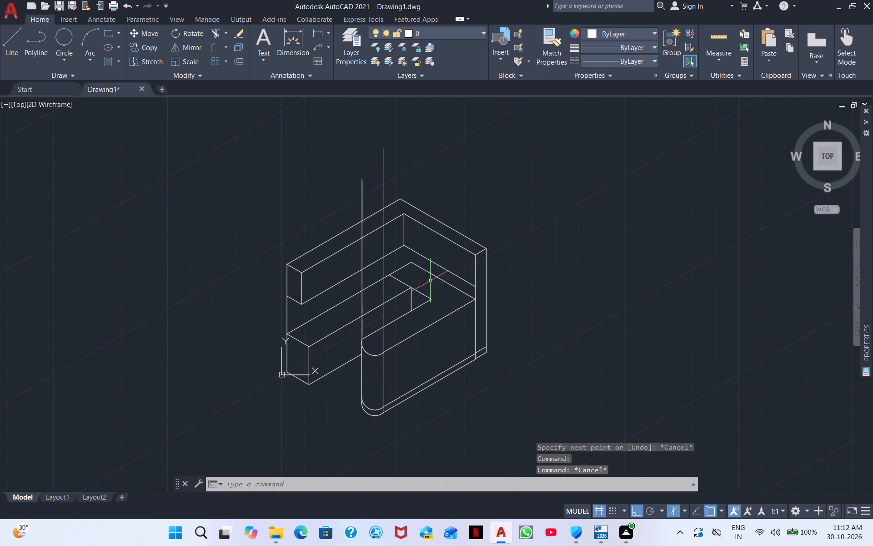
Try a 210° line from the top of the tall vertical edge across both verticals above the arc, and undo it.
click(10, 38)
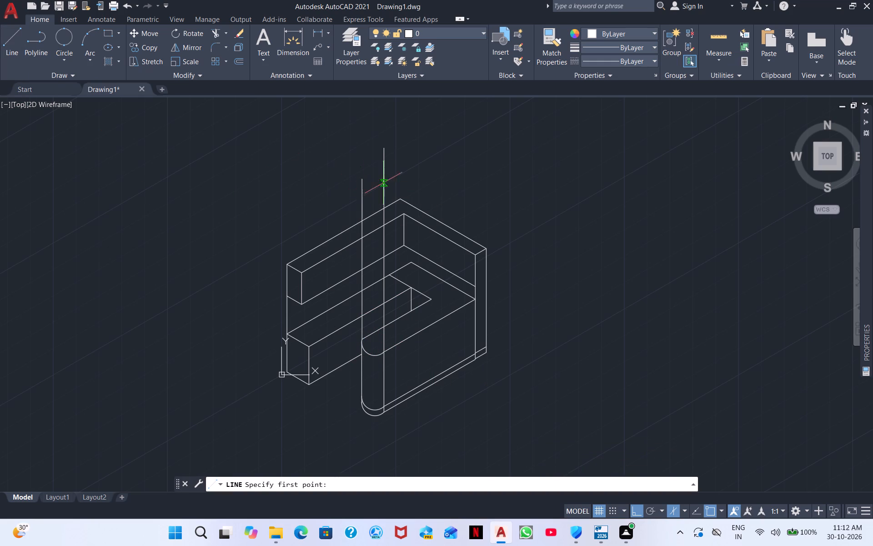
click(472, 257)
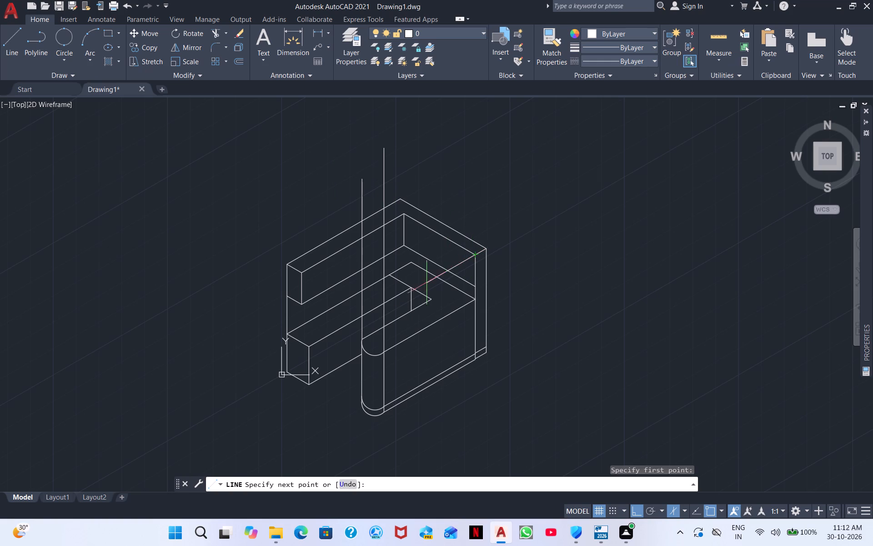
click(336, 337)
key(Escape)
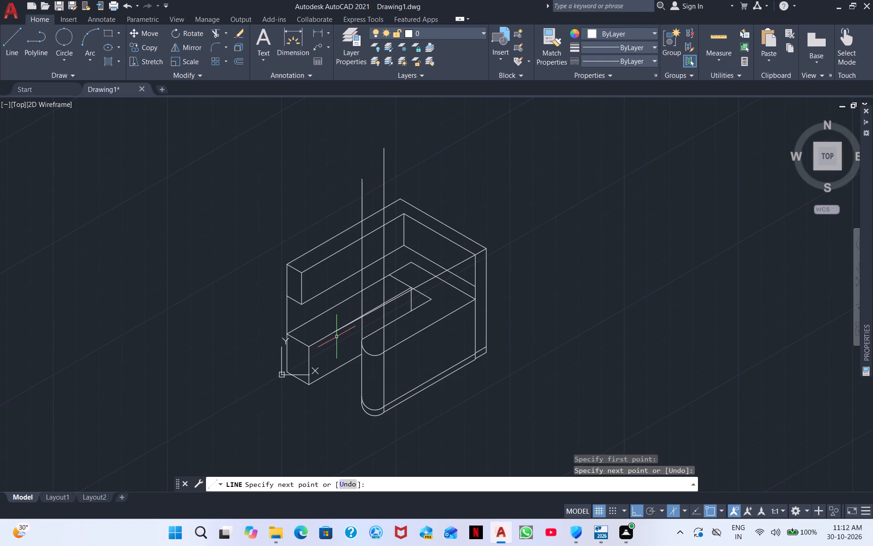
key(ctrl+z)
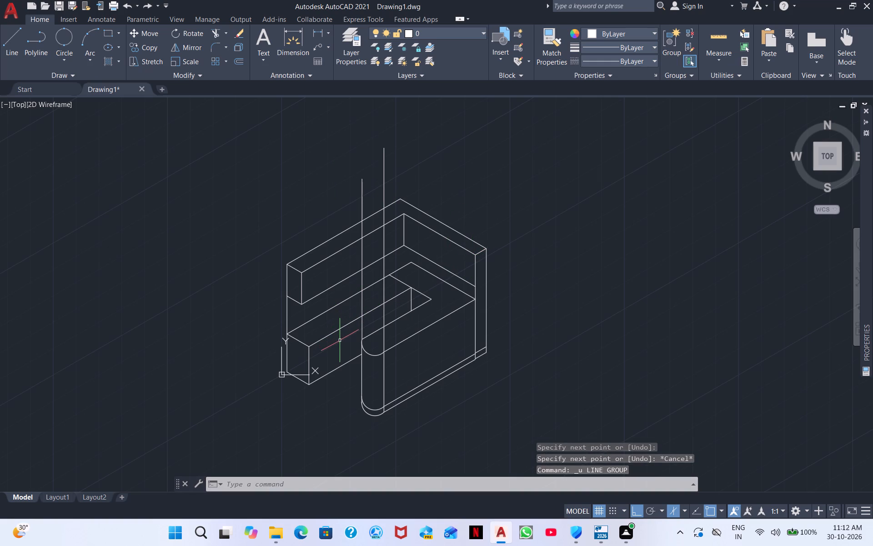
Draw a 210° line from the tall front vertical's top corner on the wall's inner edge to the outer vertical above the arc.
right_click(441, 283)
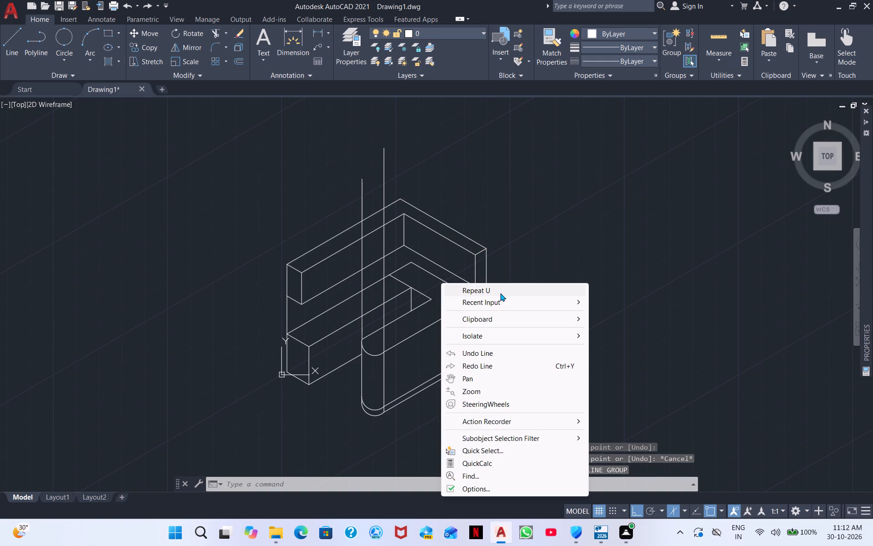
click(496, 303)
click(623, 309)
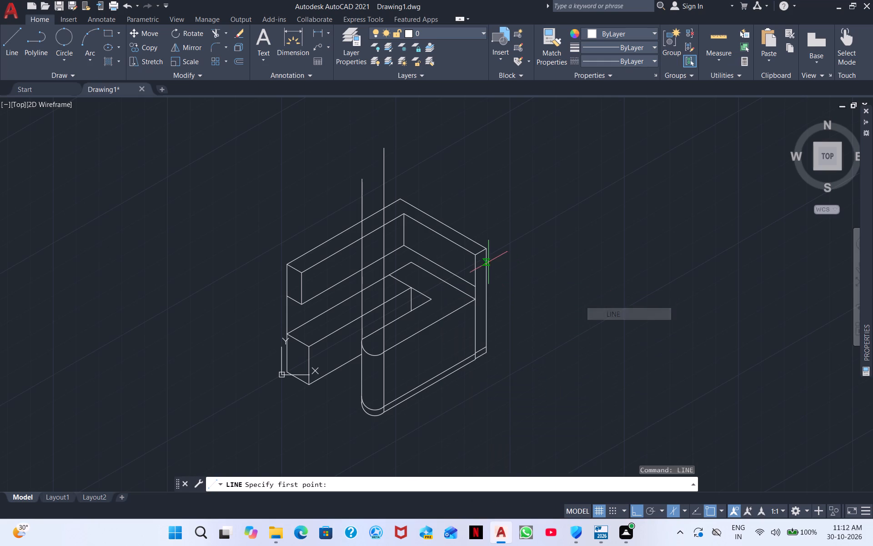
click(474, 258)
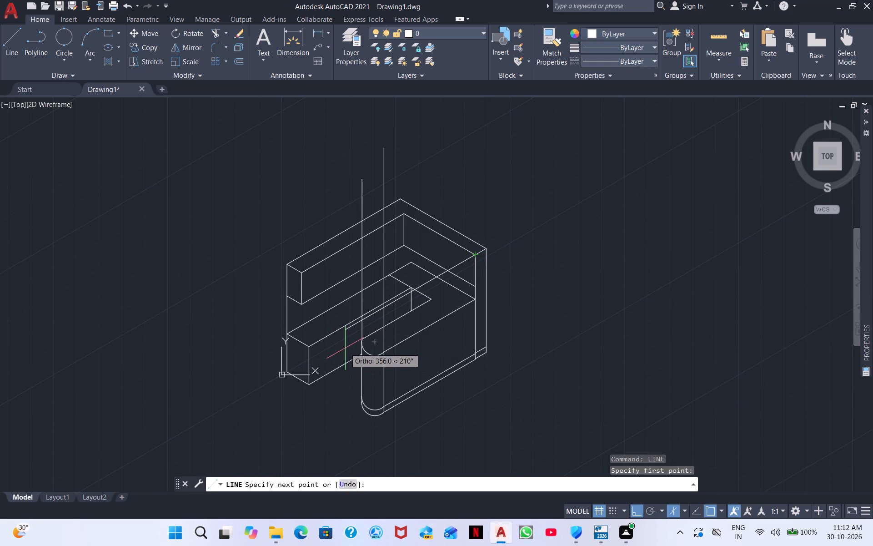
click(331, 340)
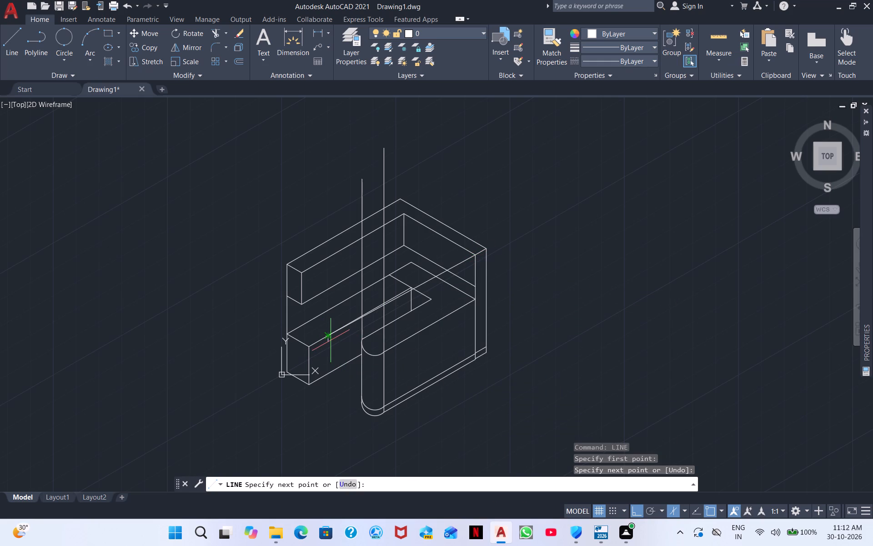
key(ctrl+z)
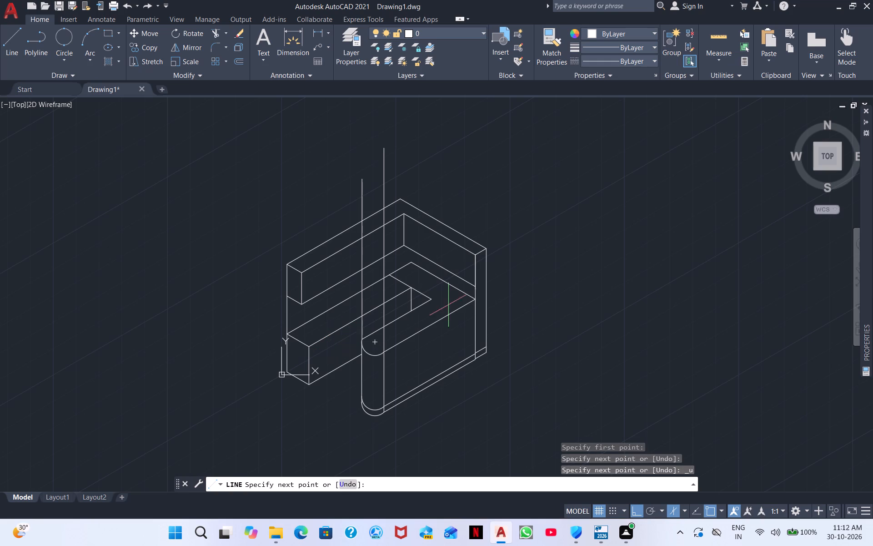
scroll(370, 328, up, 4)
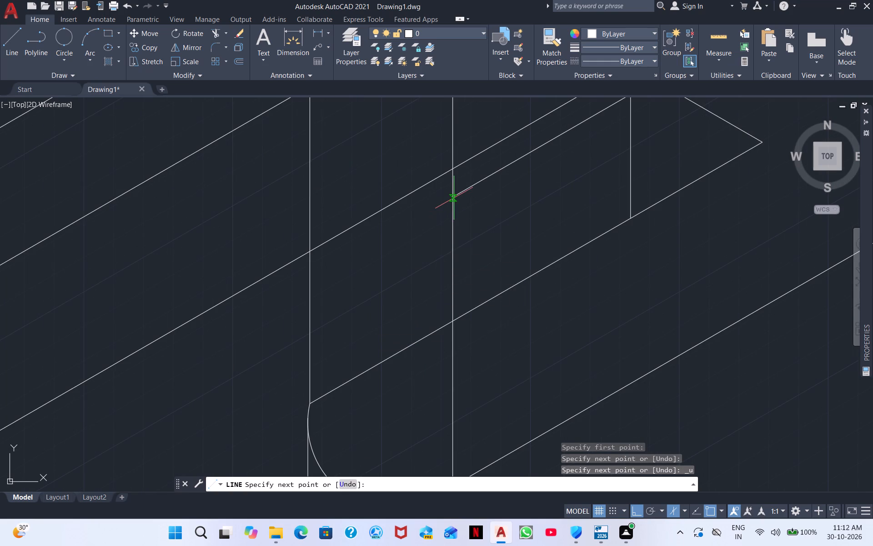
scroll(451, 199, up, 1)
scroll(451, 204, down, 2)
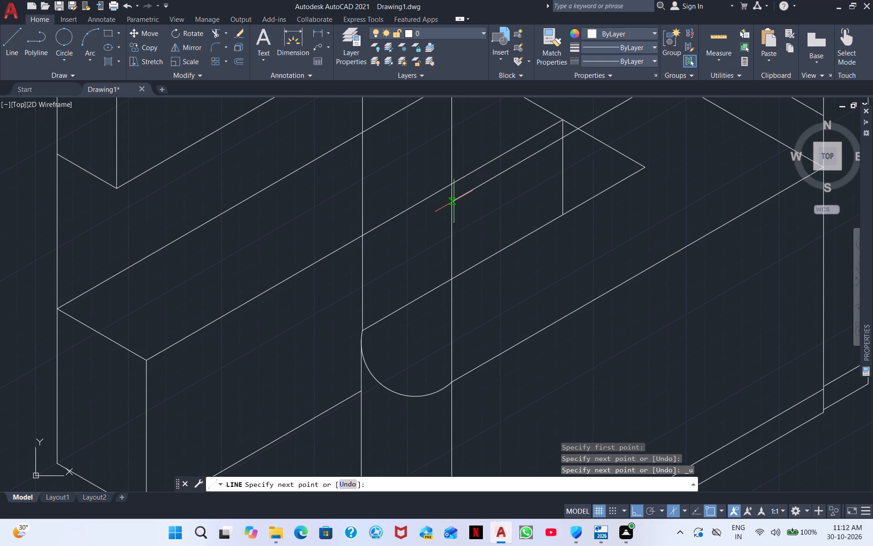
click(451, 201)
key(Escape)
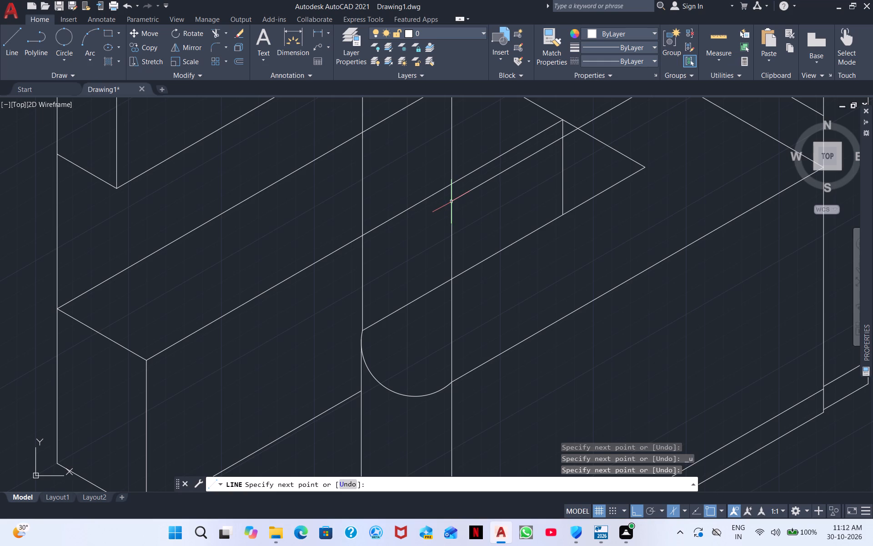
Draw a second, parallel 210° line from the wall's outer top edge to just past the inner vertical above the arc.
right_click(505, 205)
click(567, 212)
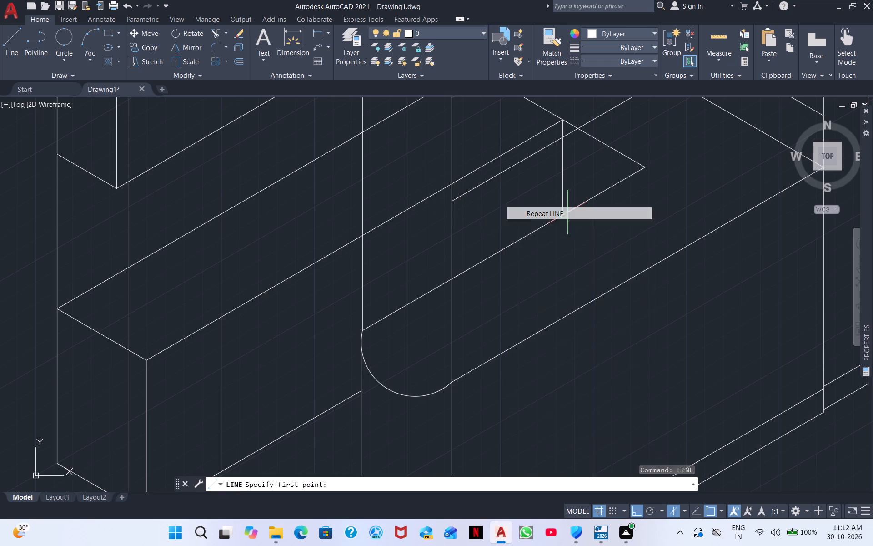
middle_drag(562, 241, 494, 505)
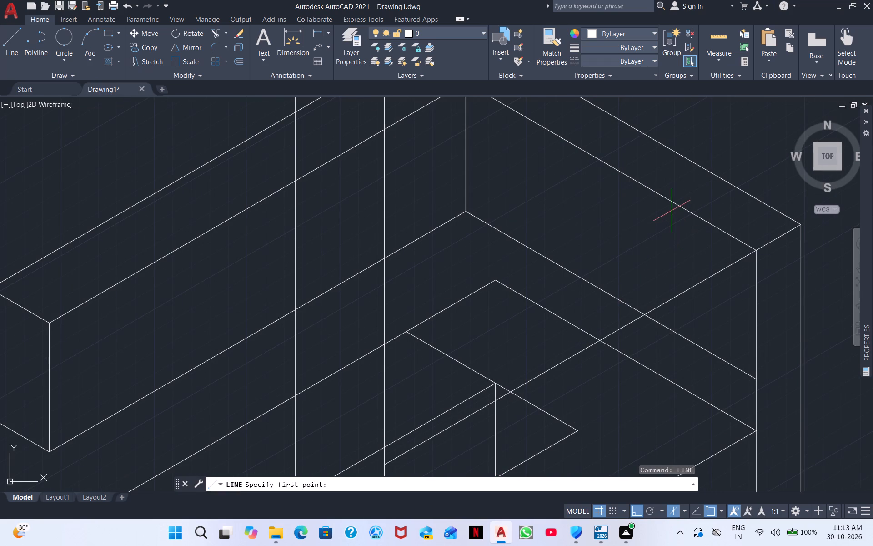
click(701, 167)
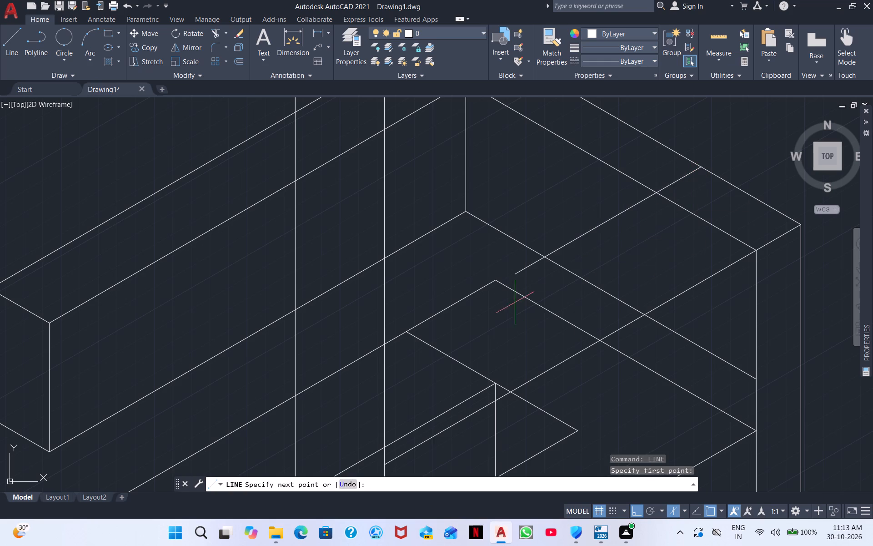
scroll(380, 364, down, 4)
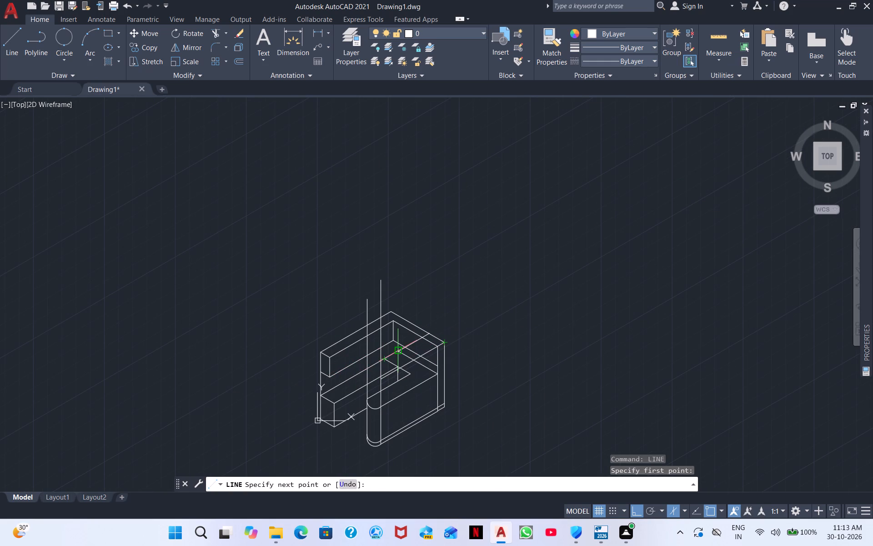
middle_drag(398, 352, 388, 394)
scroll(388, 394, up, 4)
middle_drag(346, 404, 680, 310)
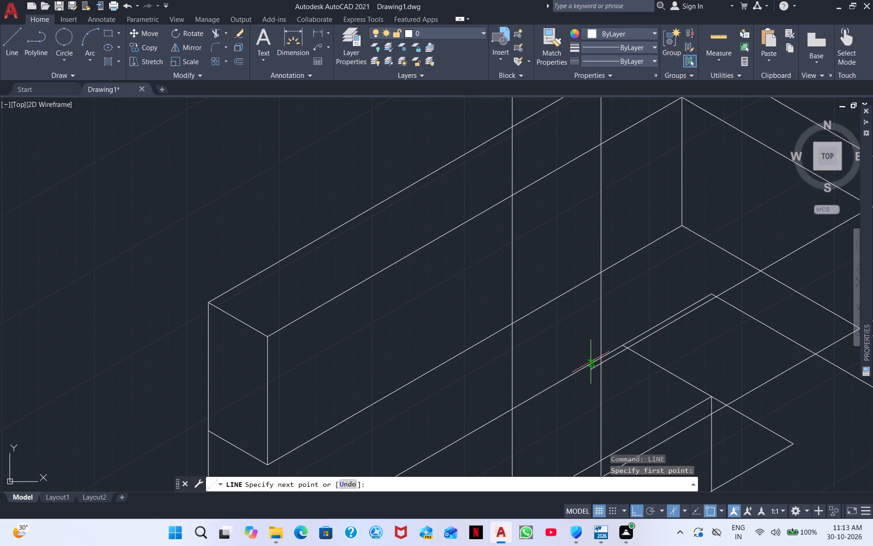
click(514, 411)
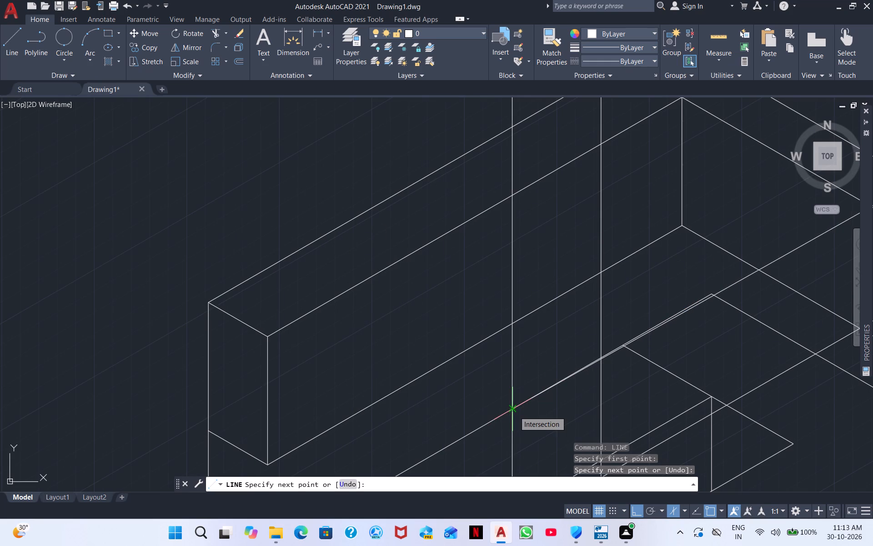
key(ctrl+z)
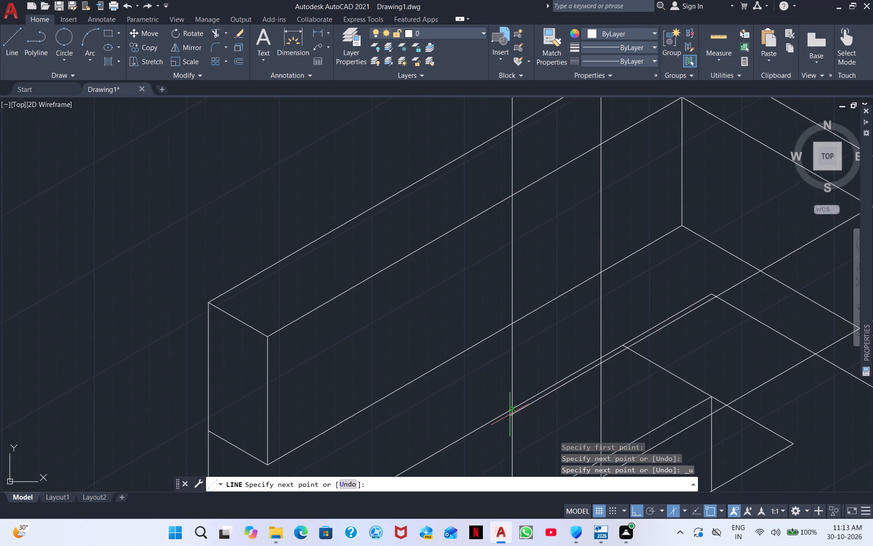
click(514, 412)
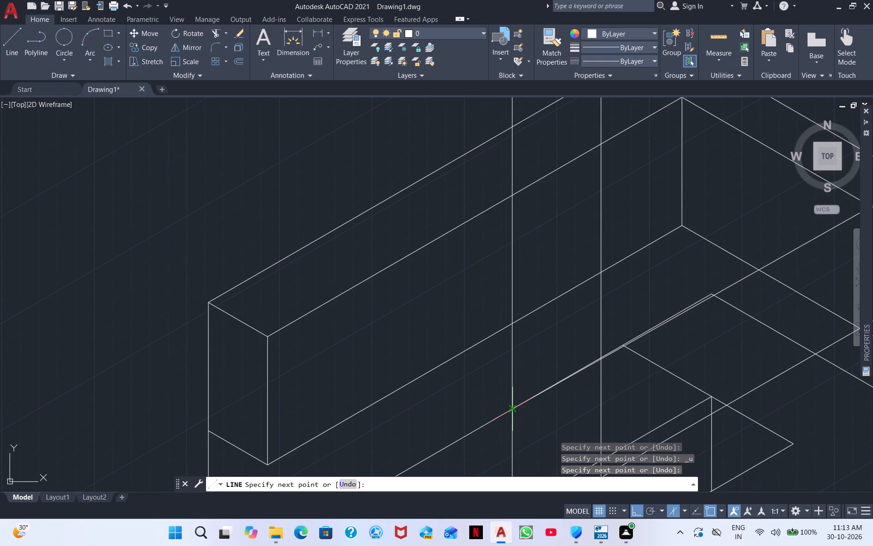
key(ctrl+z)
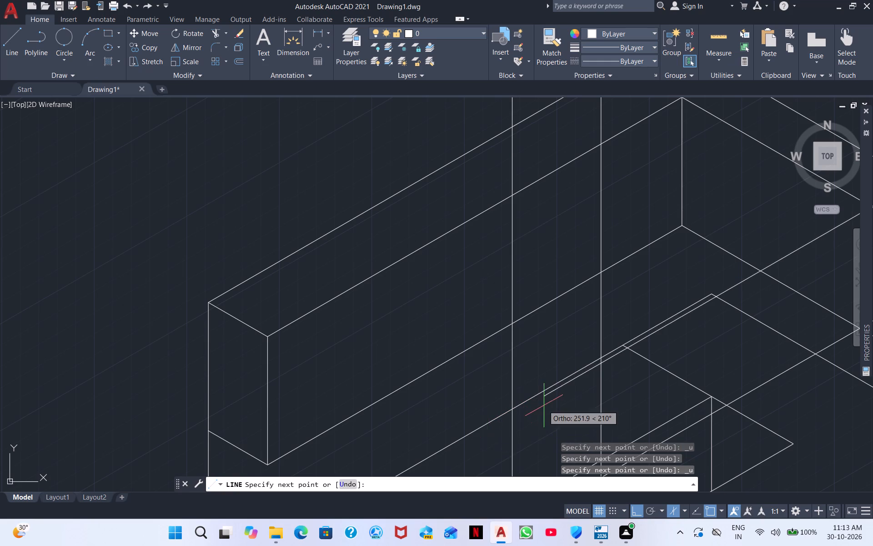
scroll(544, 405, up, 3)
click(389, 466)
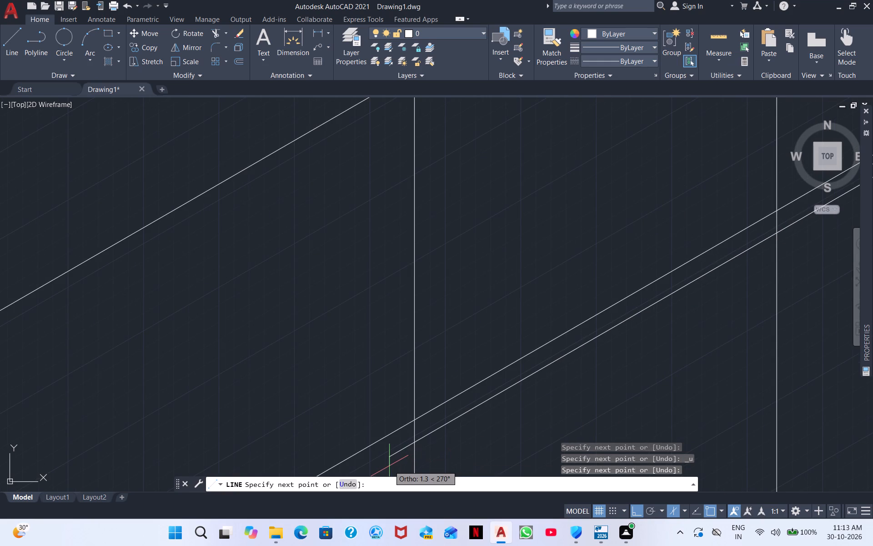
key(Escape)
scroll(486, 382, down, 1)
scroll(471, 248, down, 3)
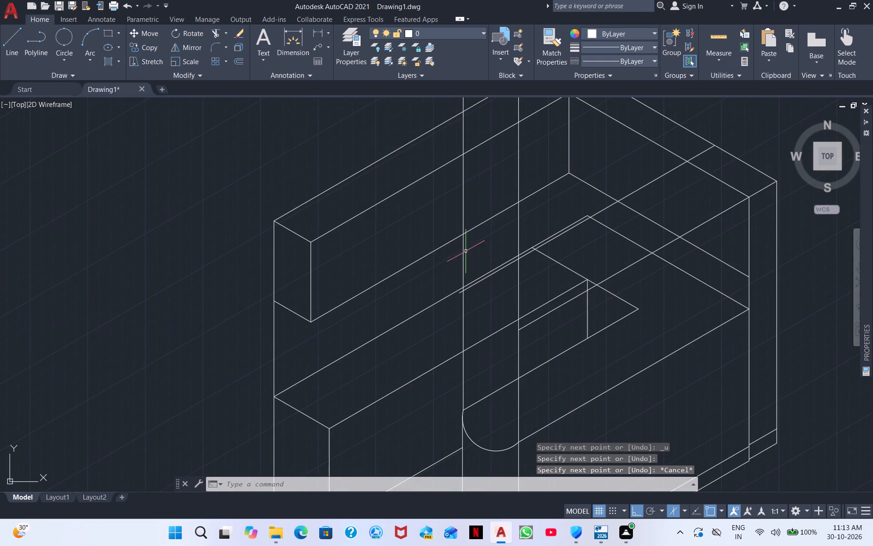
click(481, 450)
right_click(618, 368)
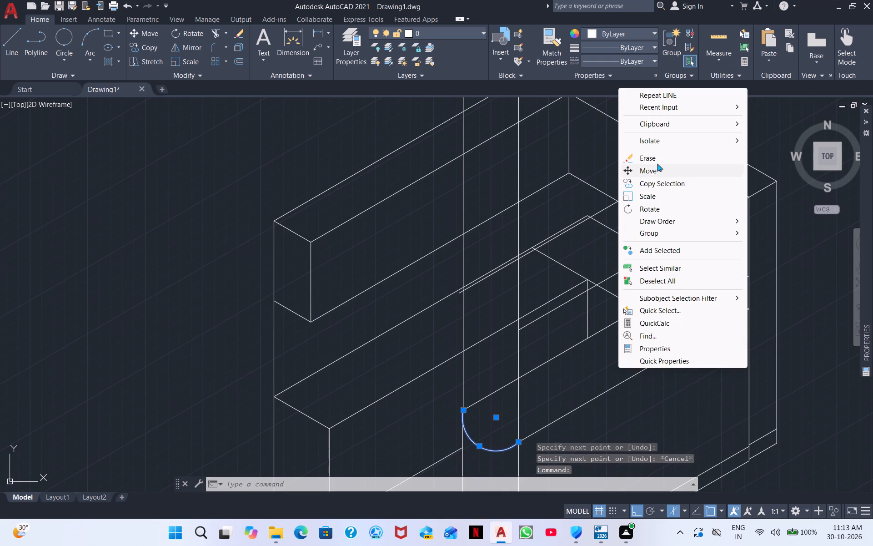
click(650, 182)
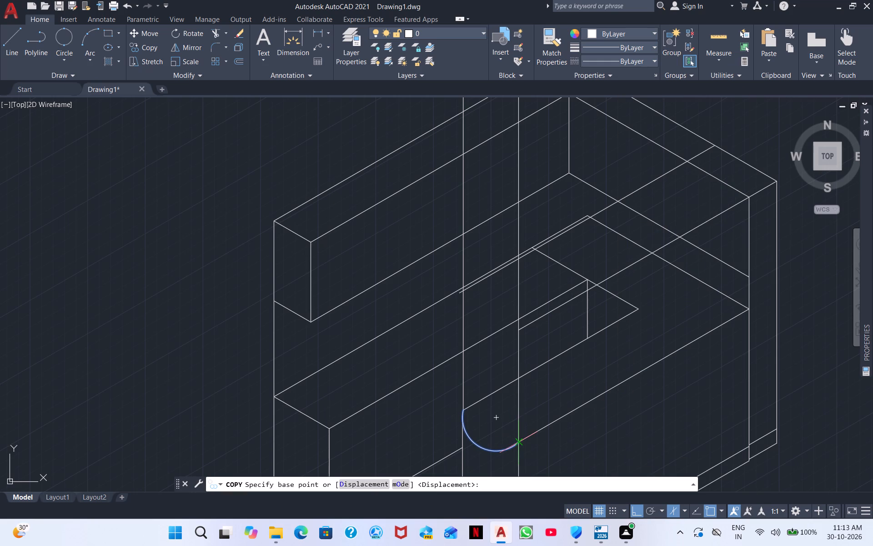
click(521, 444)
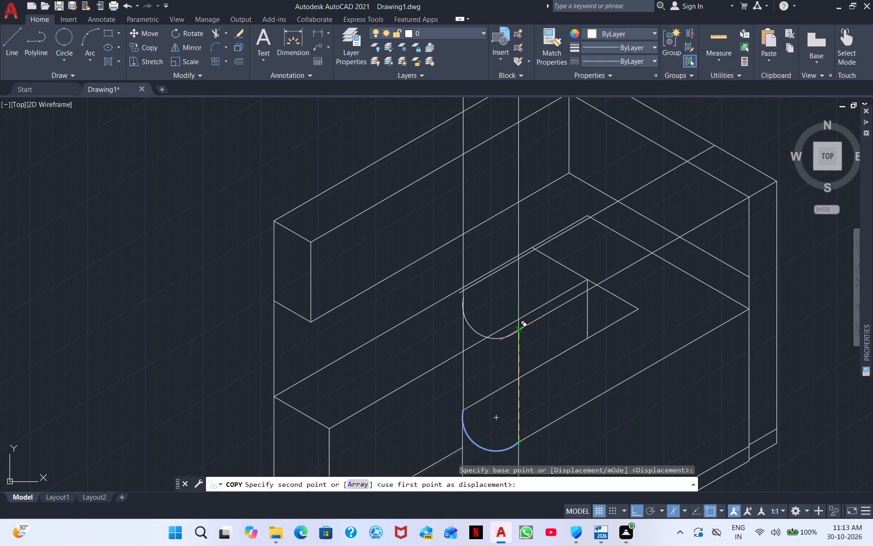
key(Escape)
Trim the second 210° line's overshoot beyond the inner vertical above the arc.
scroll(496, 282, up, 3)
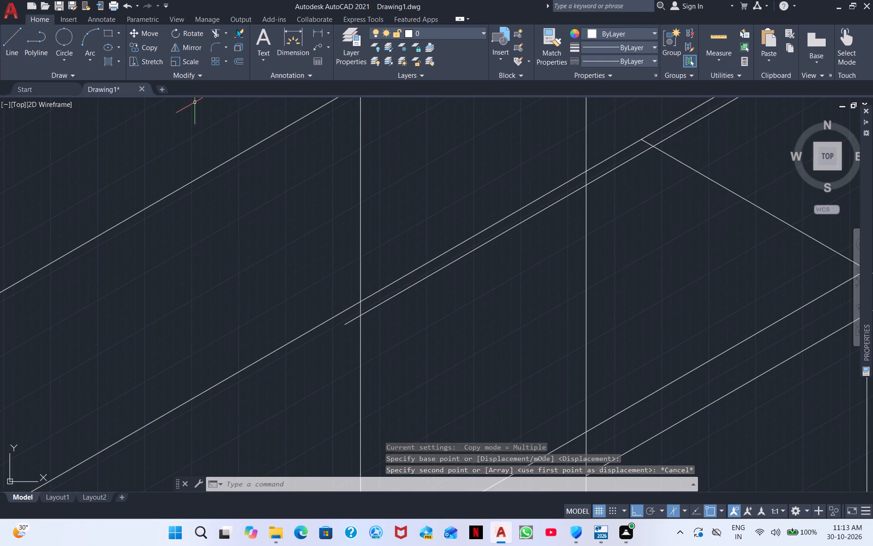
click(214, 31)
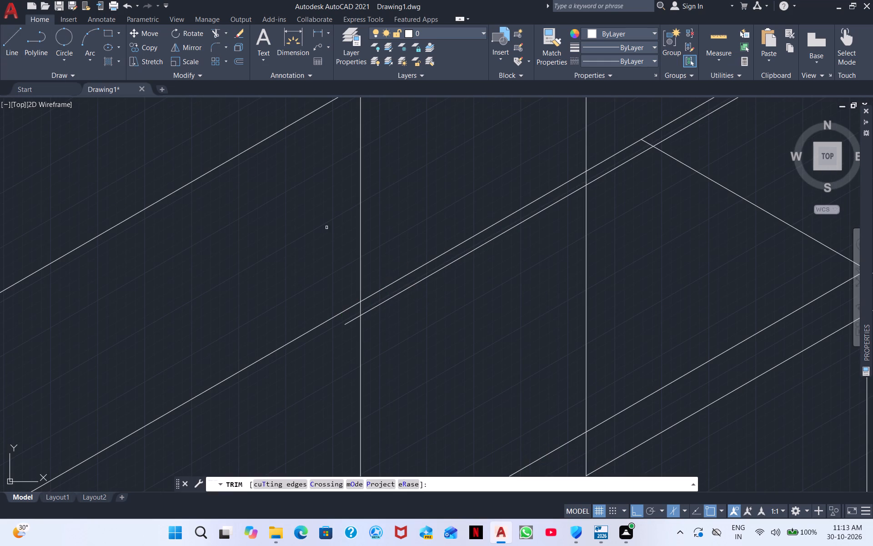
click(351, 322)
Trim both verticals above the arc between the upper block's lower edge and the second 210° line.
scroll(612, 171, down, 3)
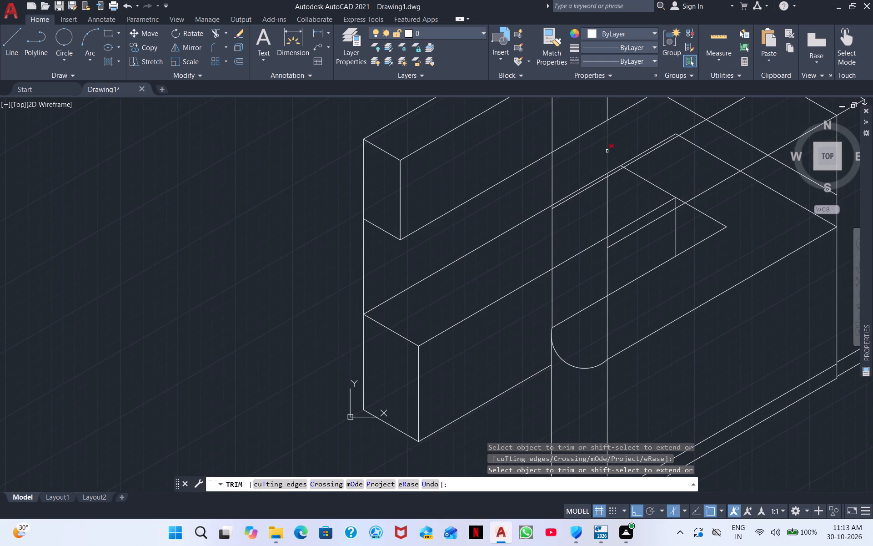
drag(617, 149, 534, 194)
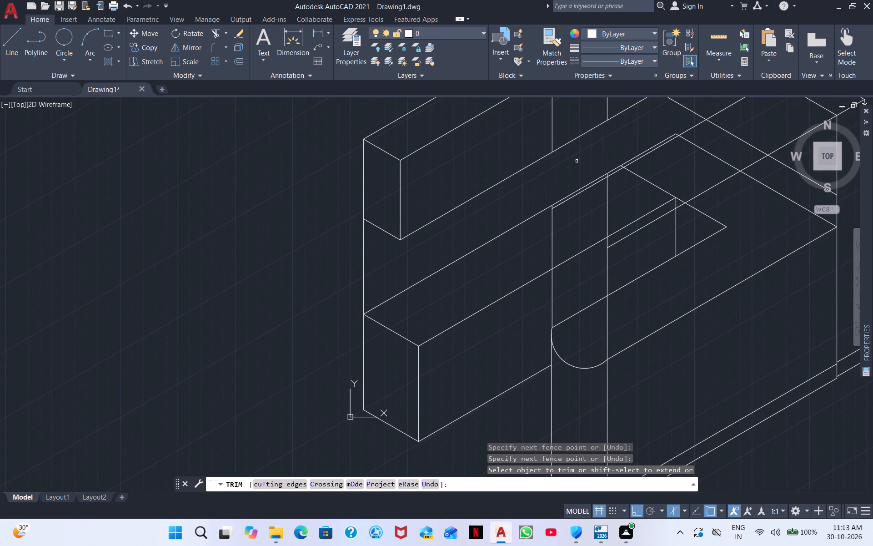
scroll(603, 146, down, 1)
middle_drag(604, 147, 452, 251)
scroll(444, 253, up, 2)
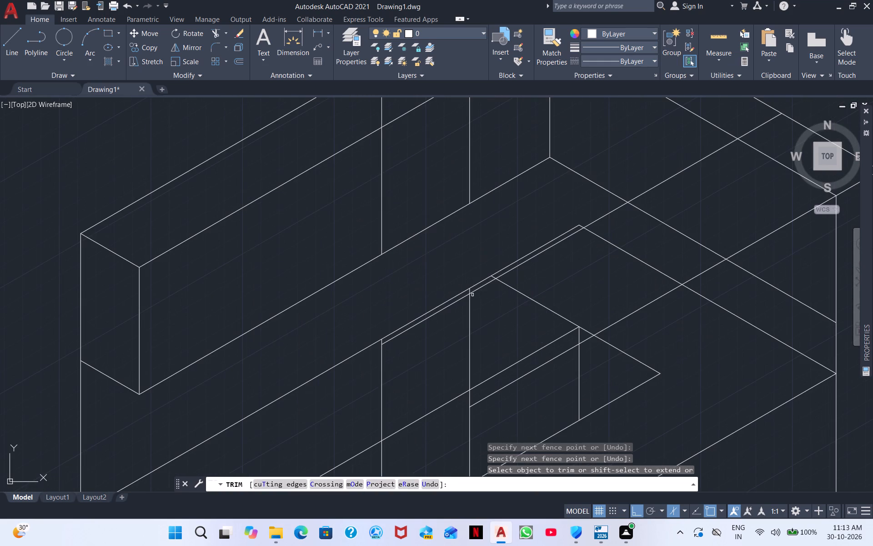
scroll(471, 292, up, 3)
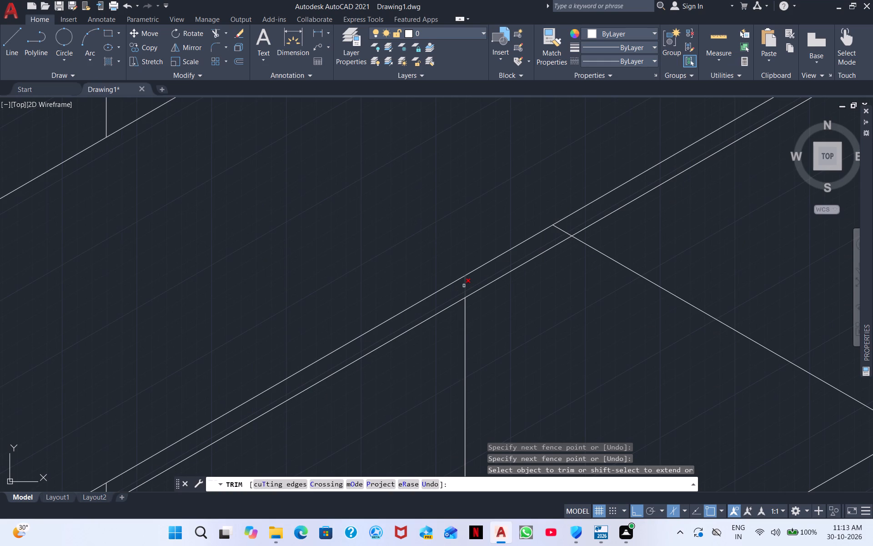
click(464, 286)
scroll(275, 376, down, 3)
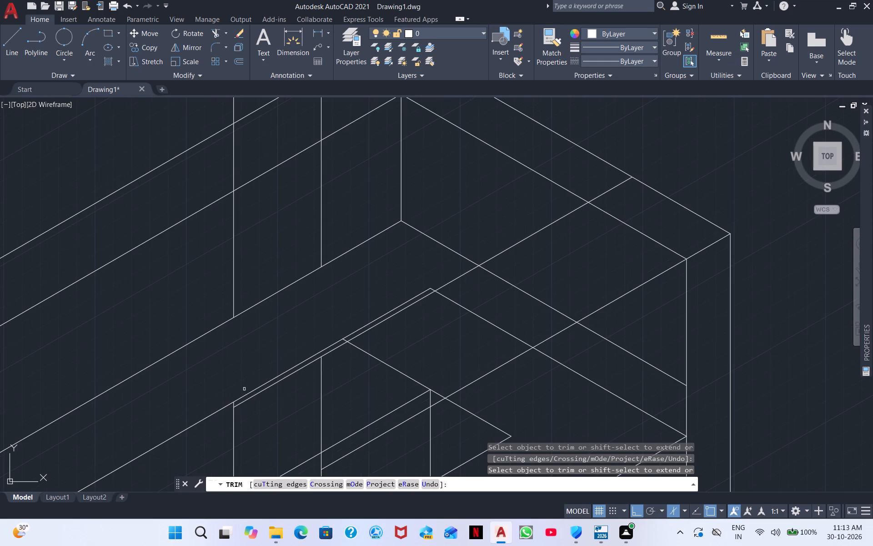
scroll(244, 389, up, 3)
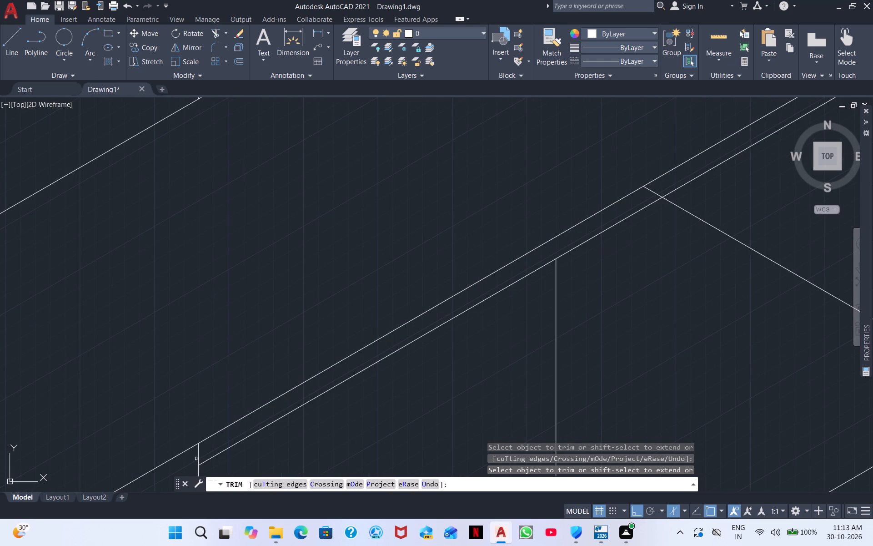
drag(196, 460, 206, 455)
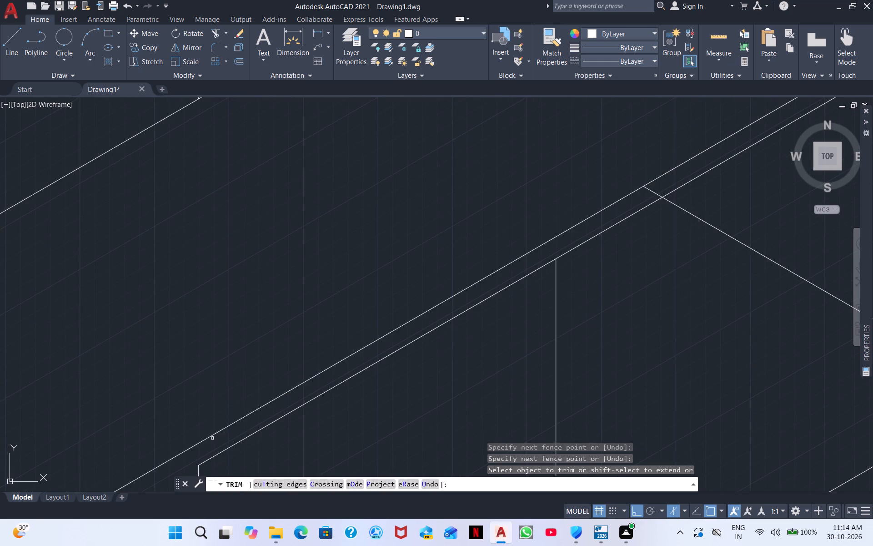
Trim the outer vertical above the arc between the two new 210° lines.
scroll(274, 328, down, 2)
scroll(349, 345, down, 2)
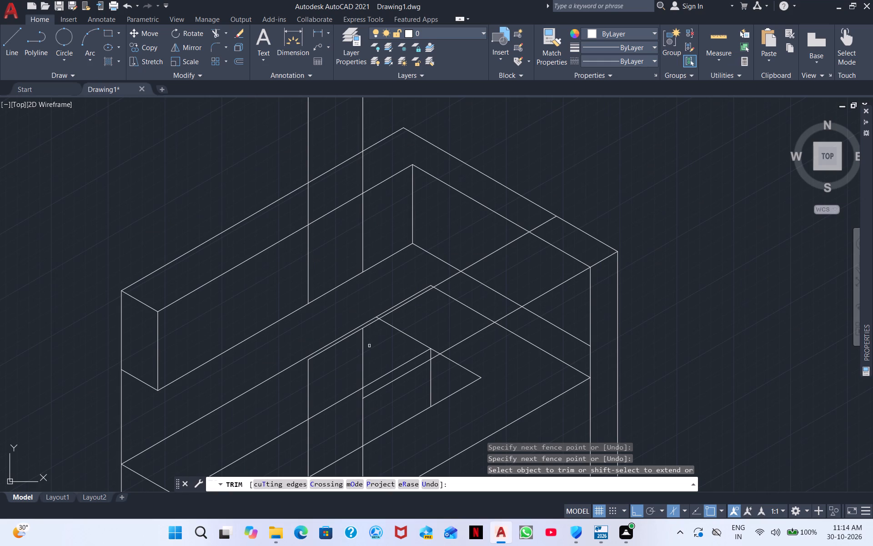
scroll(363, 355, up, 2)
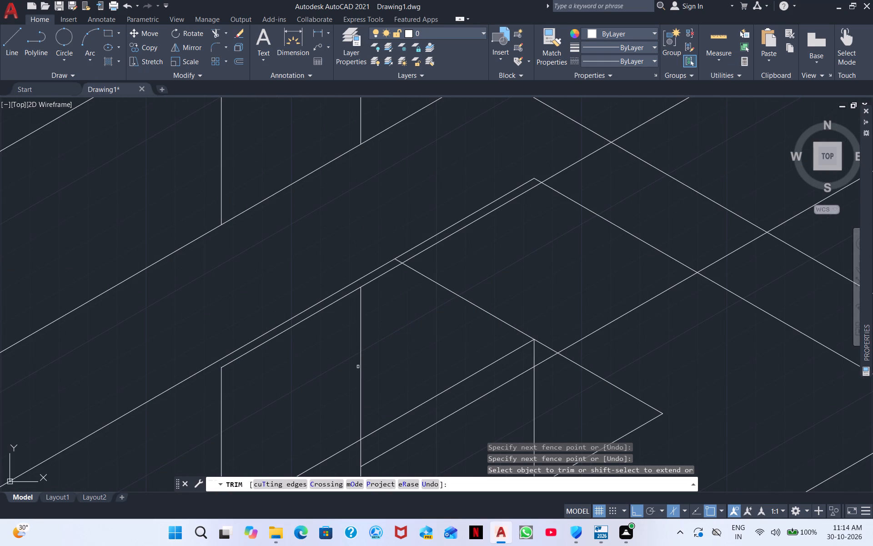
click(358, 367)
click(380, 367)
drag(364, 452, 346, 459)
middle_drag(315, 359, 372, 247)
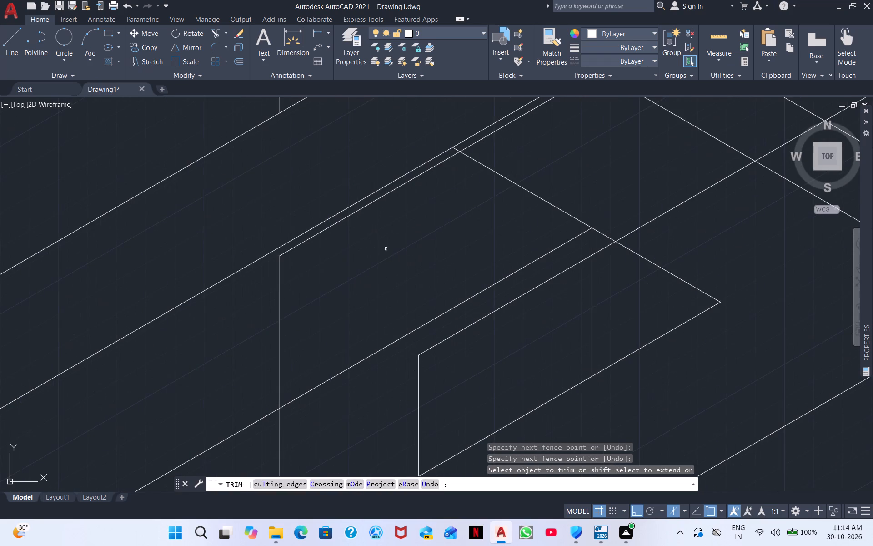
Trim the hidden edge lines that cross the raised wing's top face between its two long 210° edges.
scroll(444, 235, down, 2)
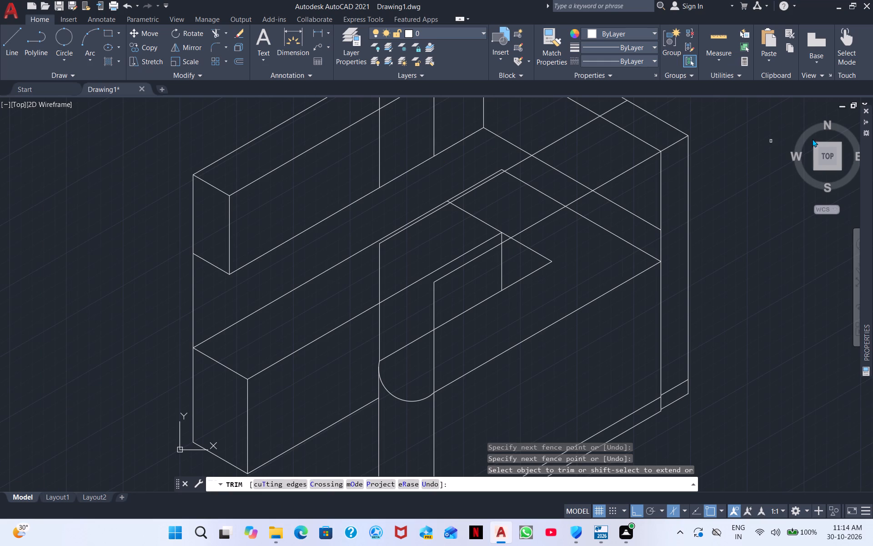
drag(641, 129, 619, 144)
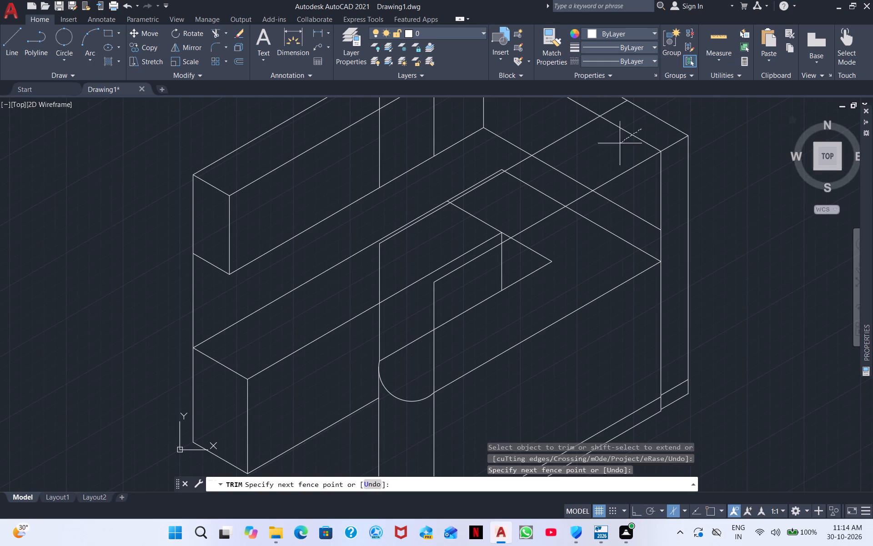
drag(619, 144, 607, 152)
drag(568, 159, 537, 185)
drag(537, 185, 525, 203)
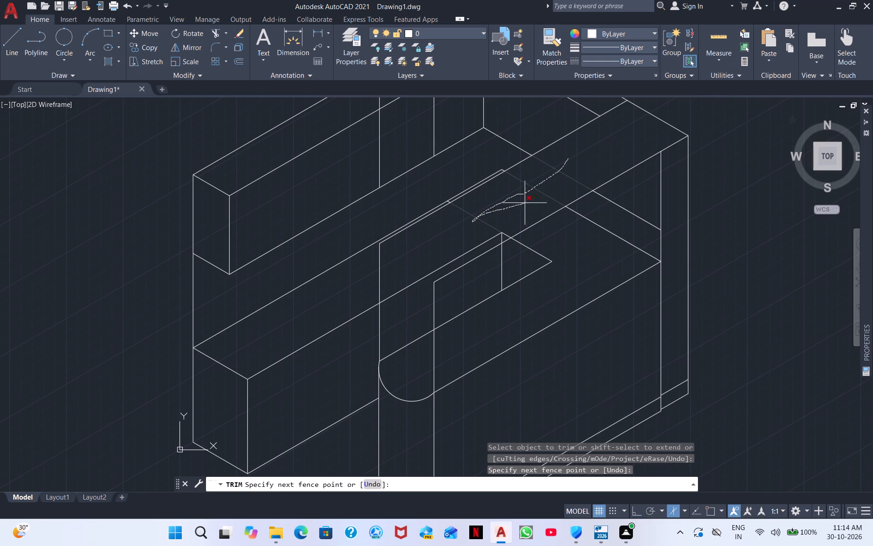
drag(525, 203, 559, 172)
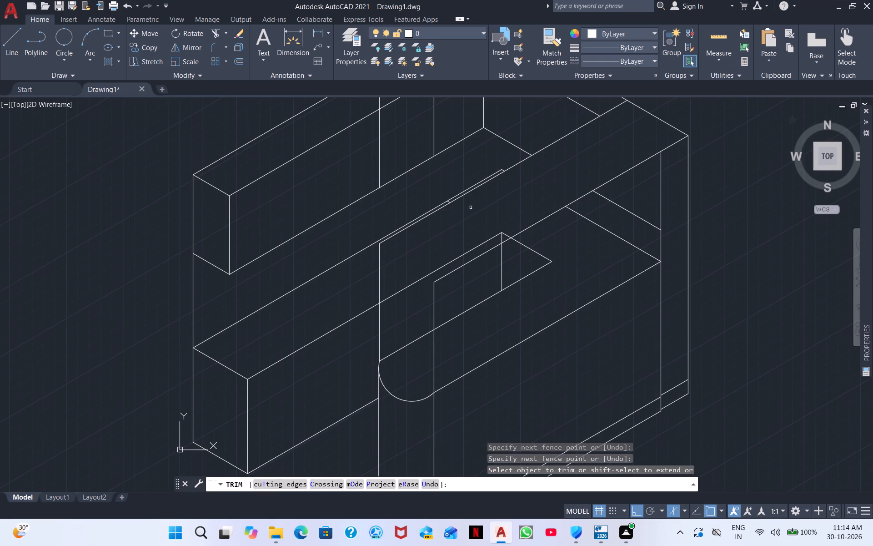
Trim the box's long 210° edge where it crosses the raised wing, and the short vertical stub above the wing's front 210° edge.
click(480, 247)
click(504, 233)
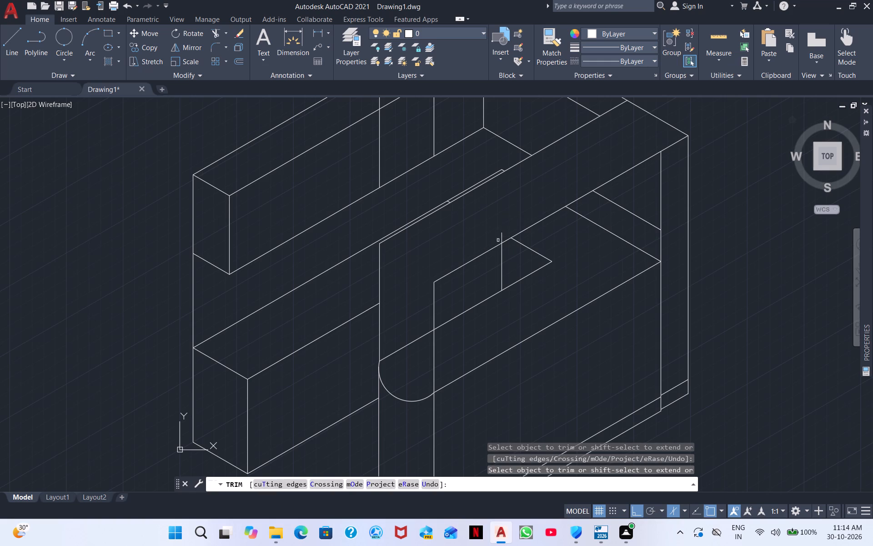
drag(498, 240, 507, 236)
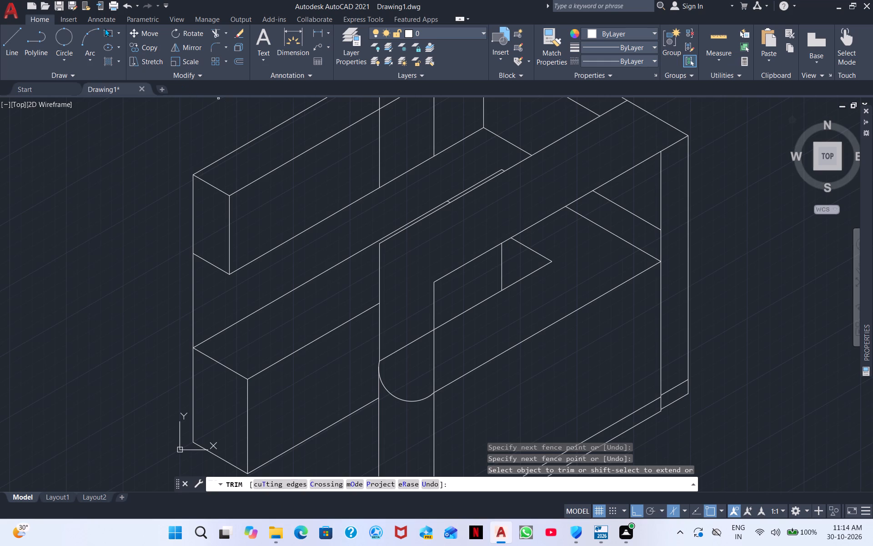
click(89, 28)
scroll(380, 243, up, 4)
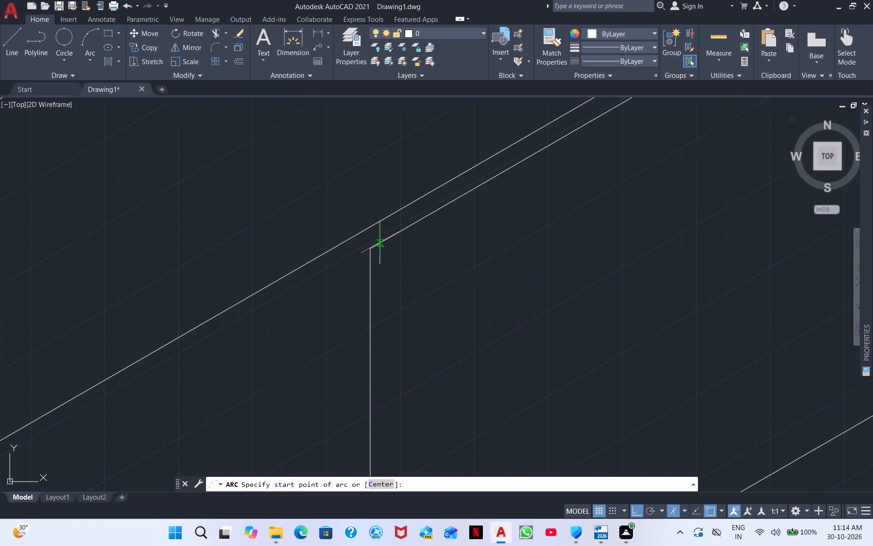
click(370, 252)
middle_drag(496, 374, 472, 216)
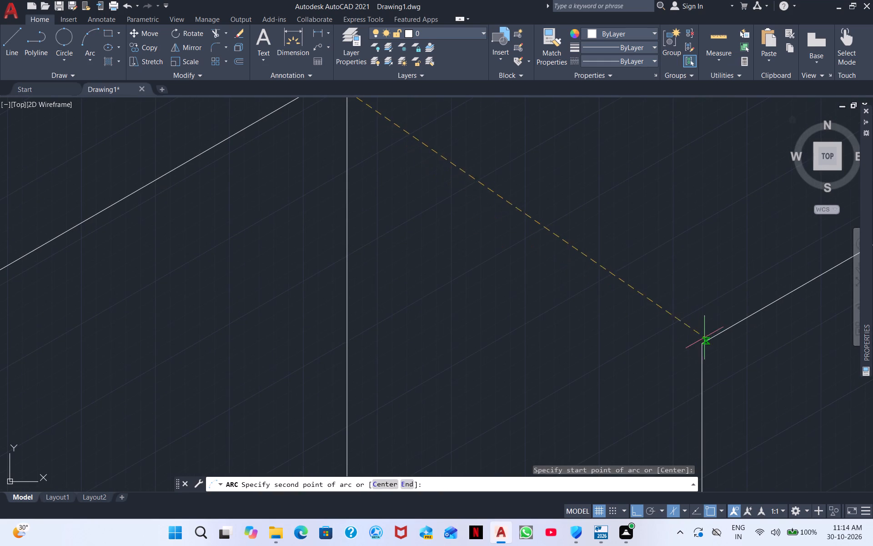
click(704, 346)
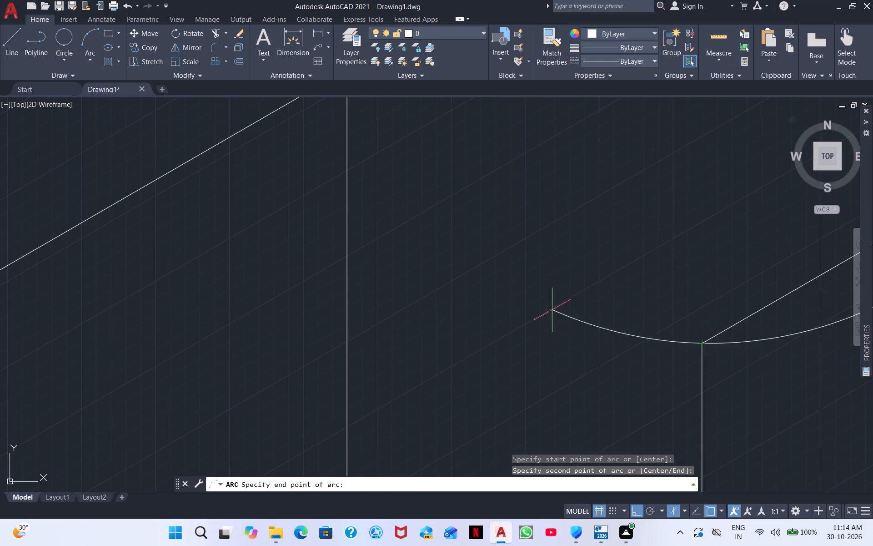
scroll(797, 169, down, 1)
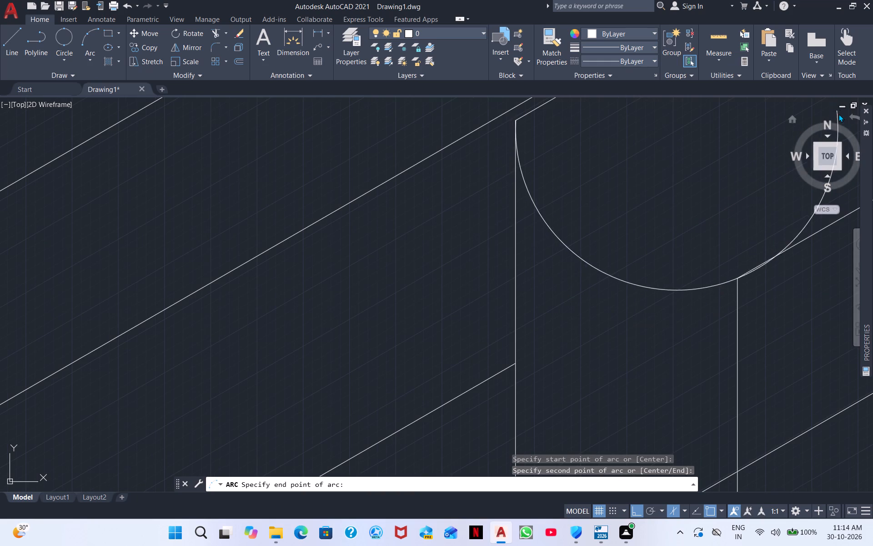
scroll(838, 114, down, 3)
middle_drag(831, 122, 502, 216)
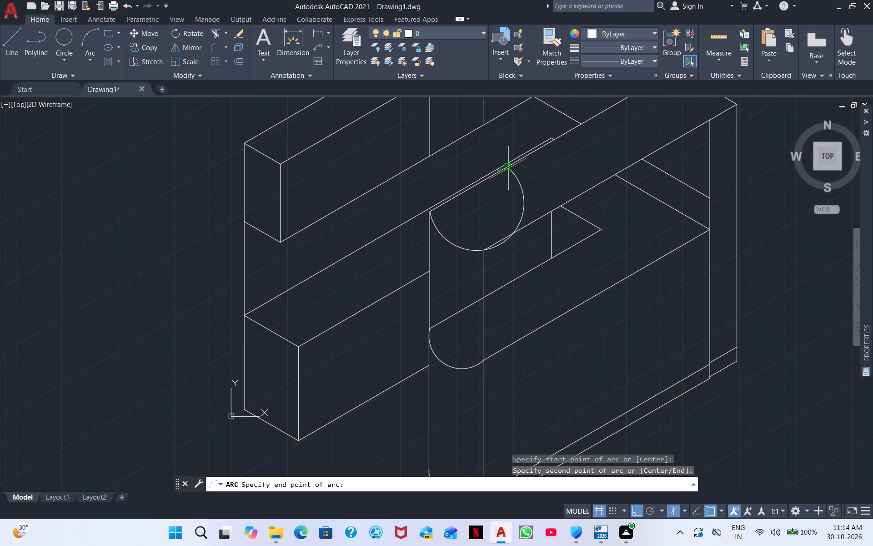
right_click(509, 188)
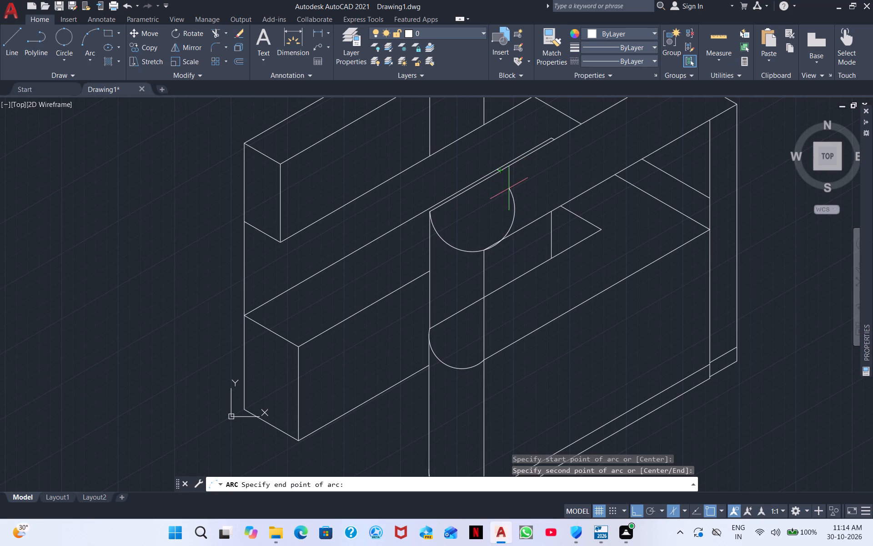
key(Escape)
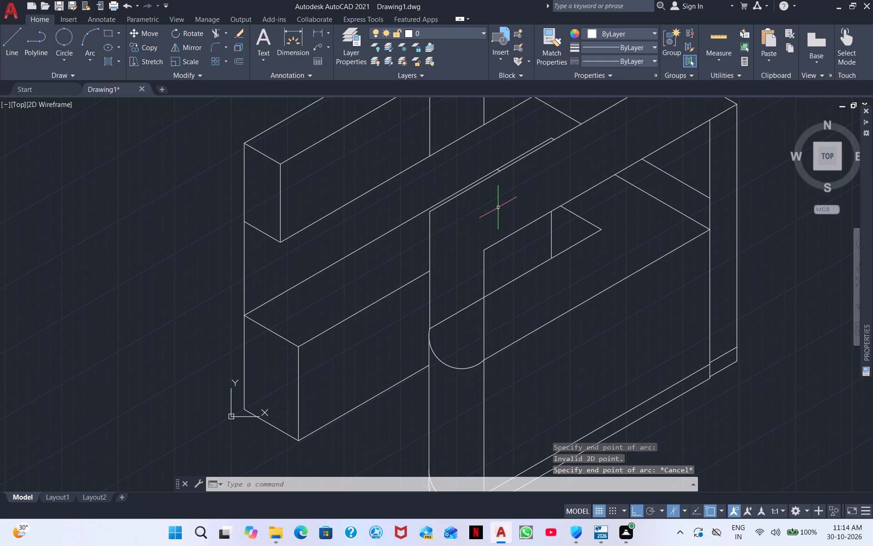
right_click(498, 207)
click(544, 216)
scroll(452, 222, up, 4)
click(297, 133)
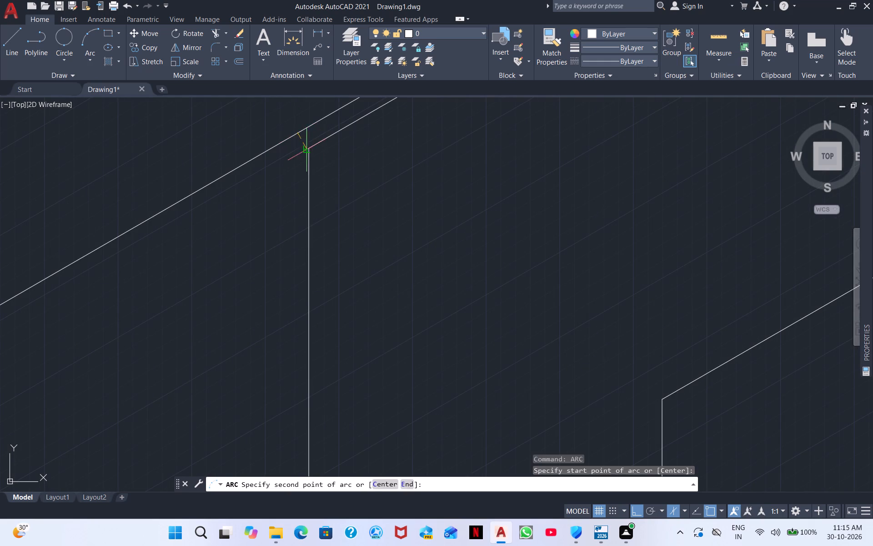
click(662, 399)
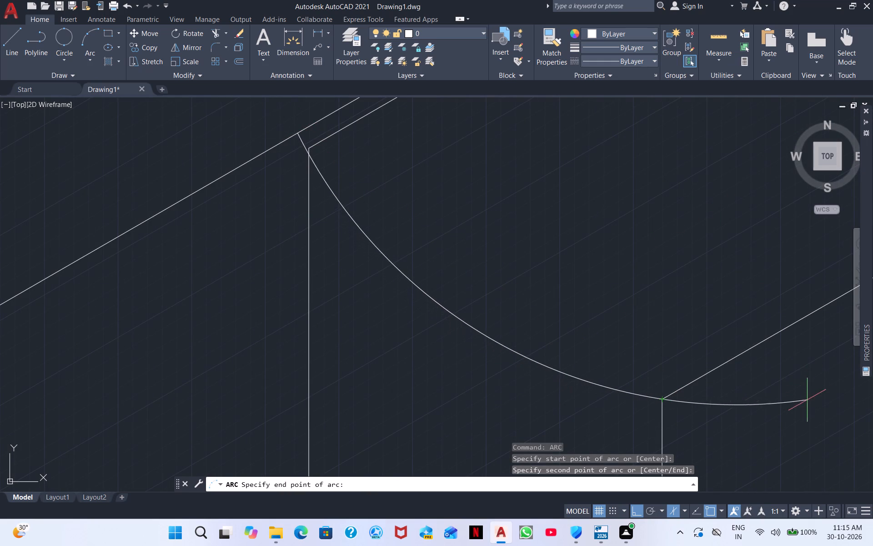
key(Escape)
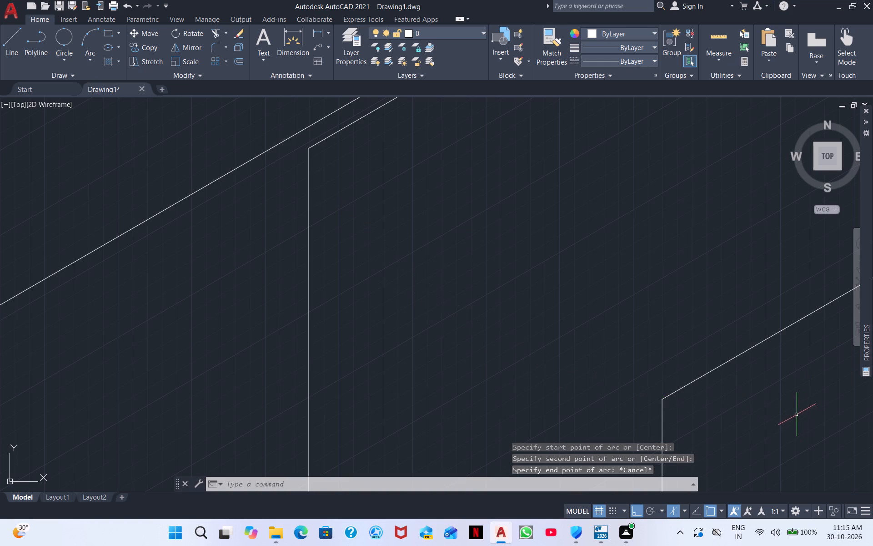
Draw a three-point arc from the inner vertical's top through the outer vertical's top, rounding the raised wing's front end.
right_click(617, 334)
click(674, 130)
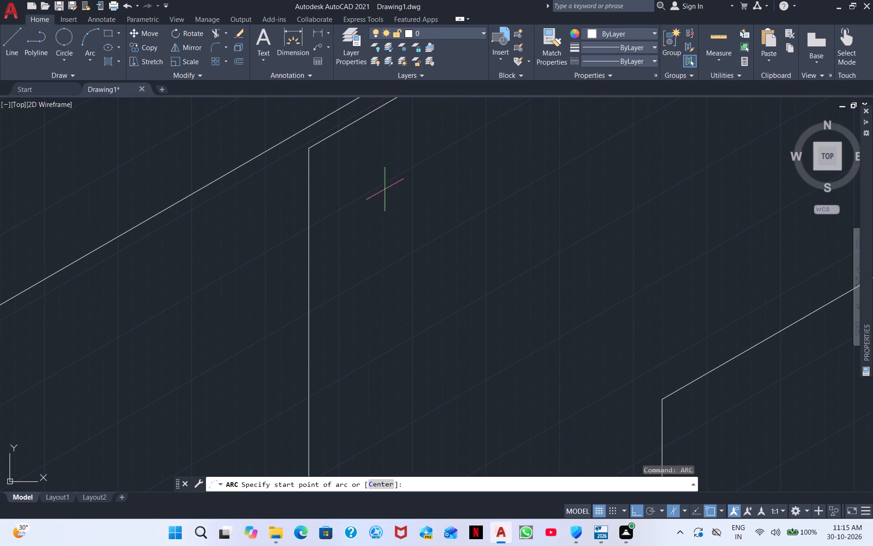
scroll(334, 185, up, 1)
click(292, 129)
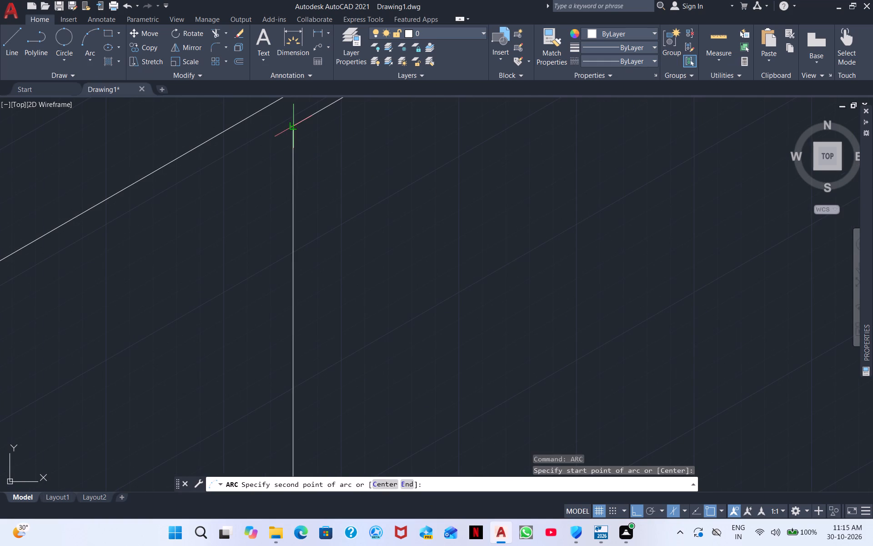
middle_drag(533, 317, 397, 173)
scroll(396, 172, down, 3)
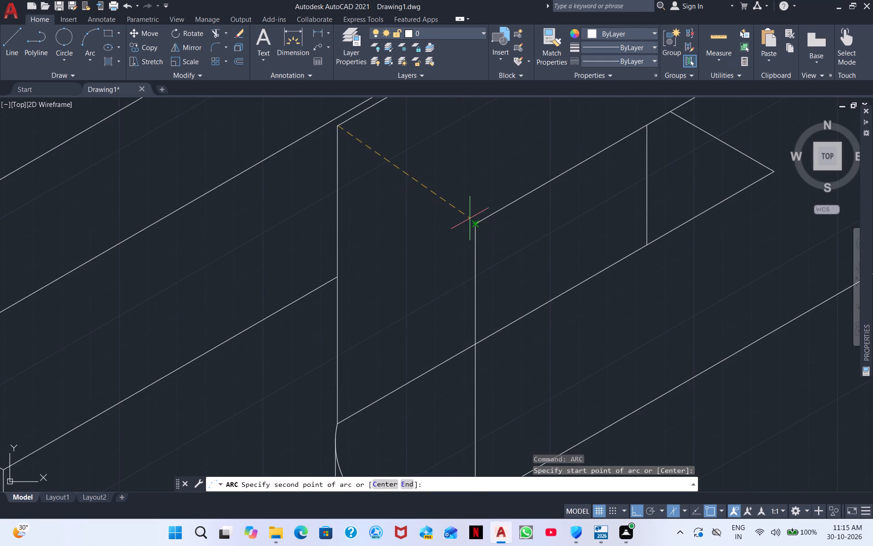
click(476, 223)
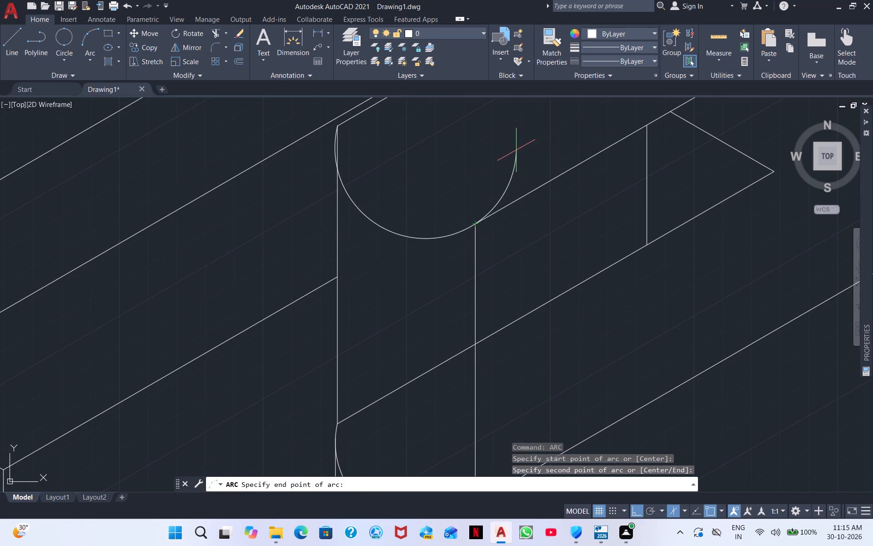
click(517, 150)
scroll(517, 150, down, 2)
key(Escape)
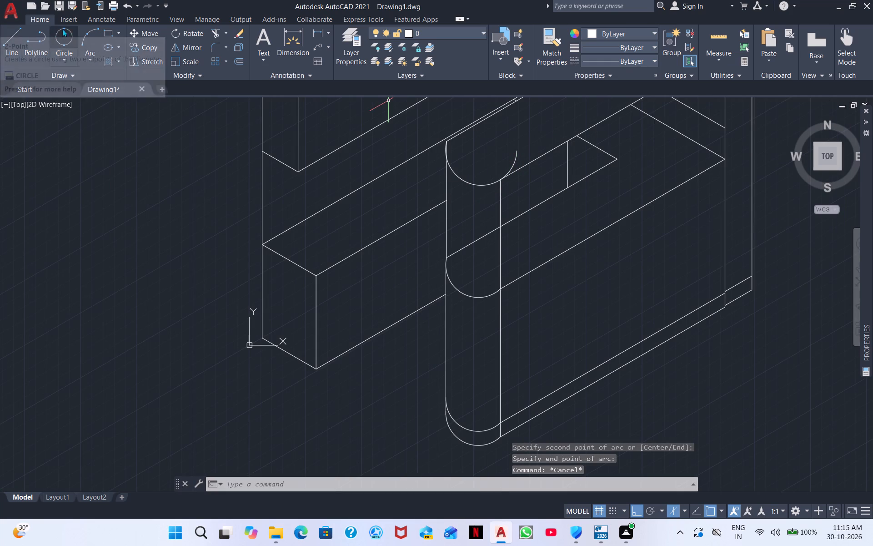
Trim the new arc's overshoot past the outer vertical and the piece of the inner vertical enclosed by the arc.
click(212, 34)
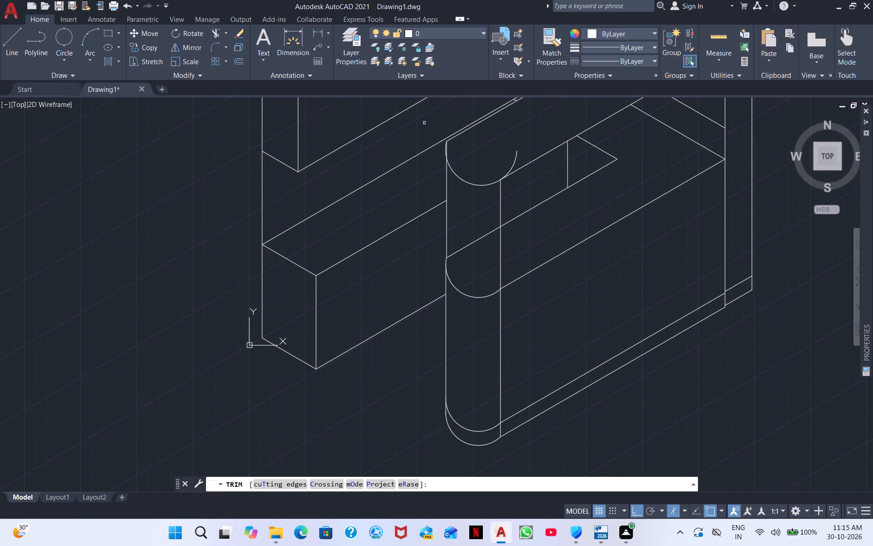
drag(513, 161, 508, 161)
scroll(447, 150, up, 4)
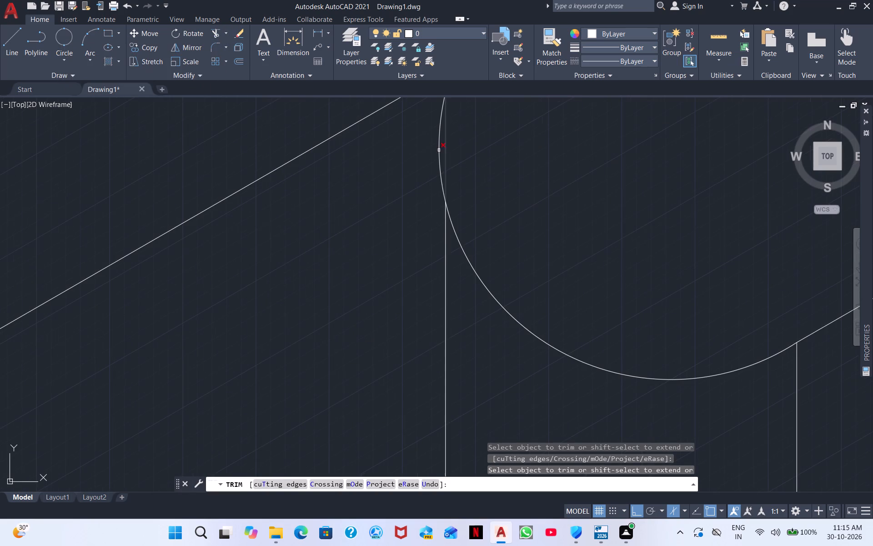
click(445, 145)
Trim both verticals between the raised wing's new arc and the top edge of the lower rounded wing.
scroll(508, 165, down, 2)
middle_drag(583, 183, 554, 144)
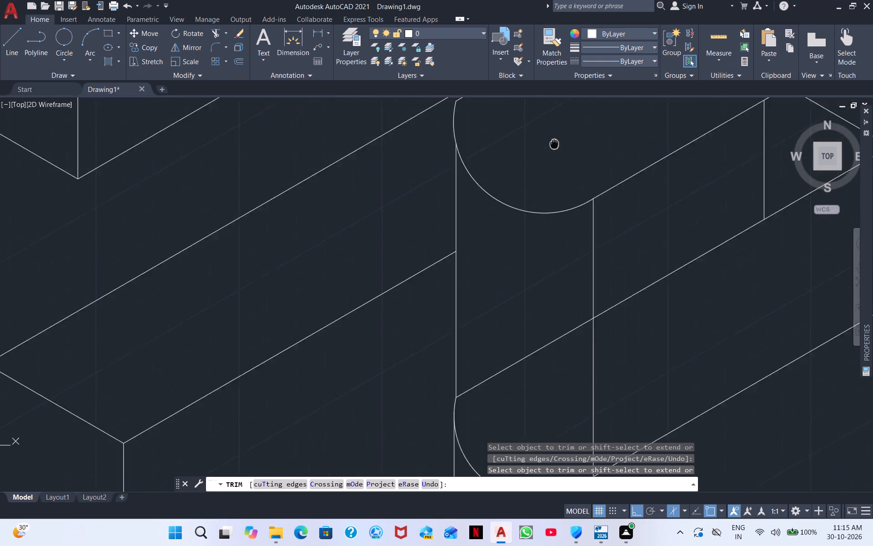
middle_drag(554, 144, 532, 115)
scroll(503, 158, down, 2)
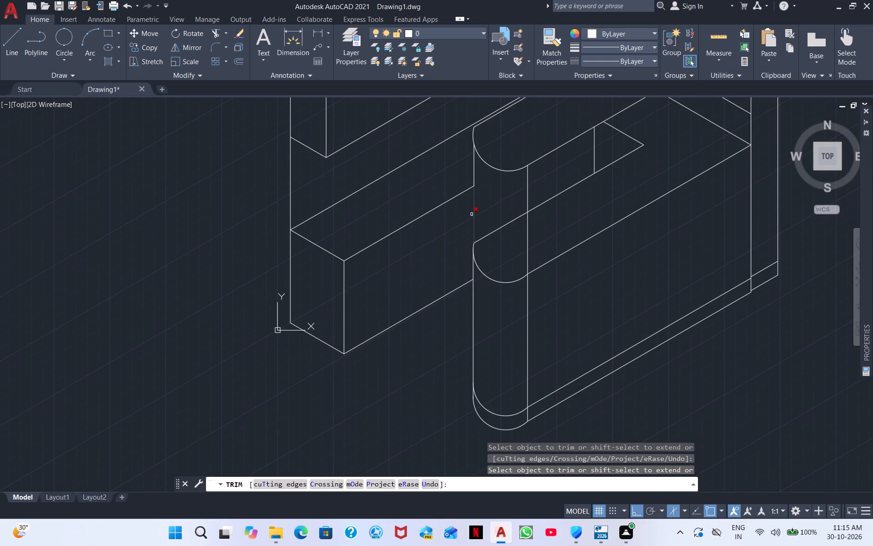
click(474, 215)
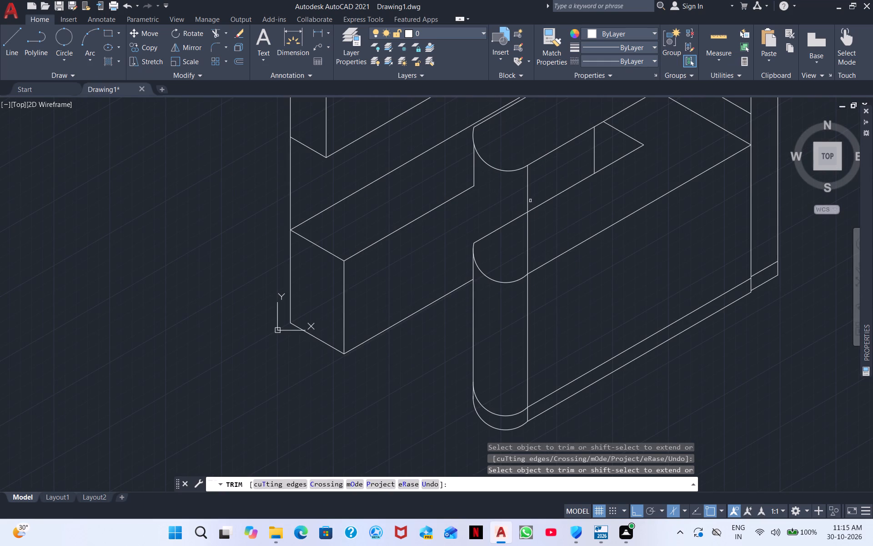
click(530, 200)
click(518, 196)
click(476, 168)
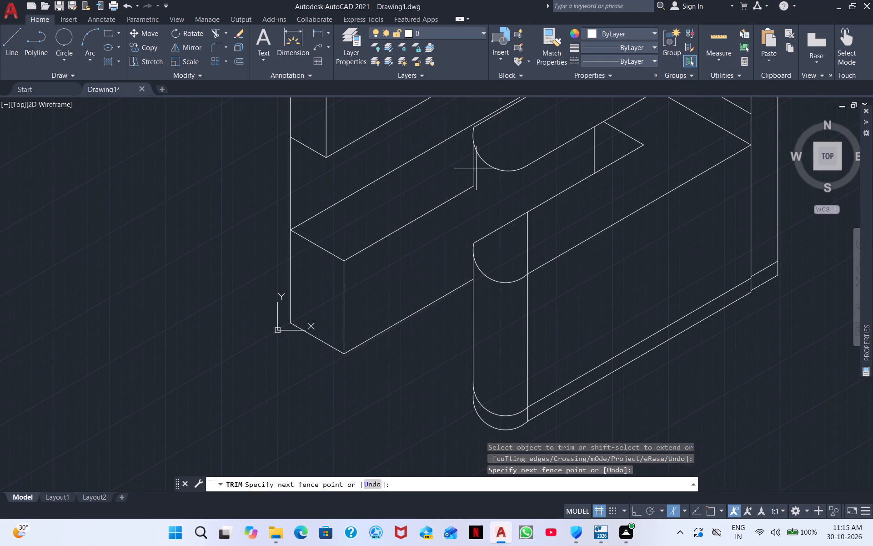
click(449, 172)
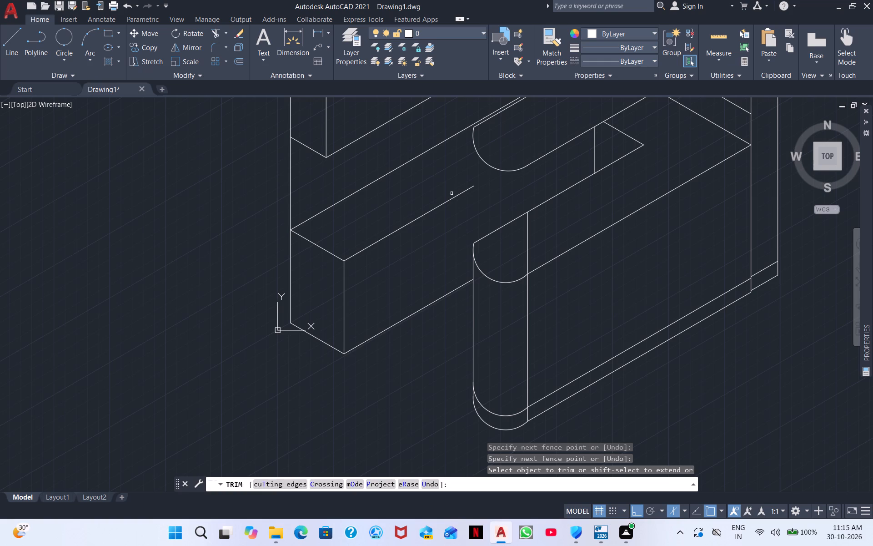
Extend the box's upper 210° edge to the raised wing's new arc.
shift+click(451, 201)
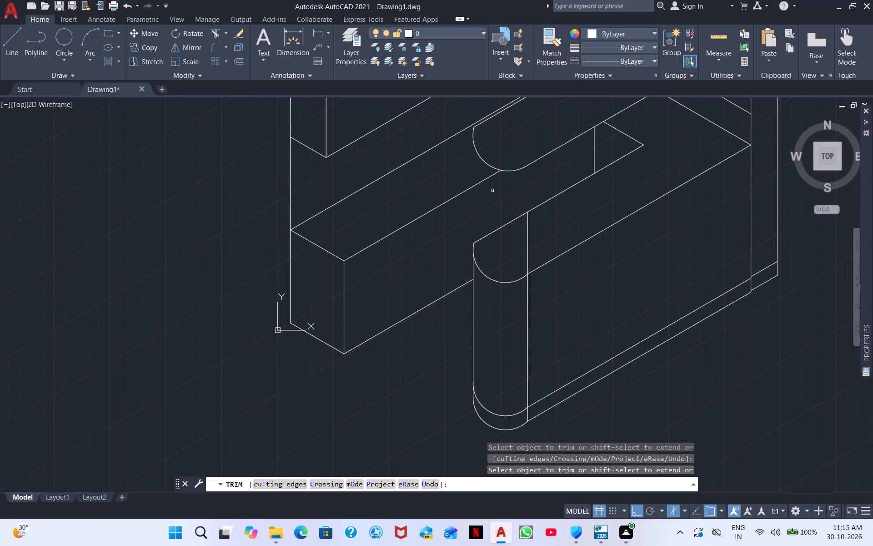
Trim the outer vertical where it crosses the lower wing's top face, down to the end of its arc.
scroll(469, 136, up, 2)
scroll(519, 134, down, 3)
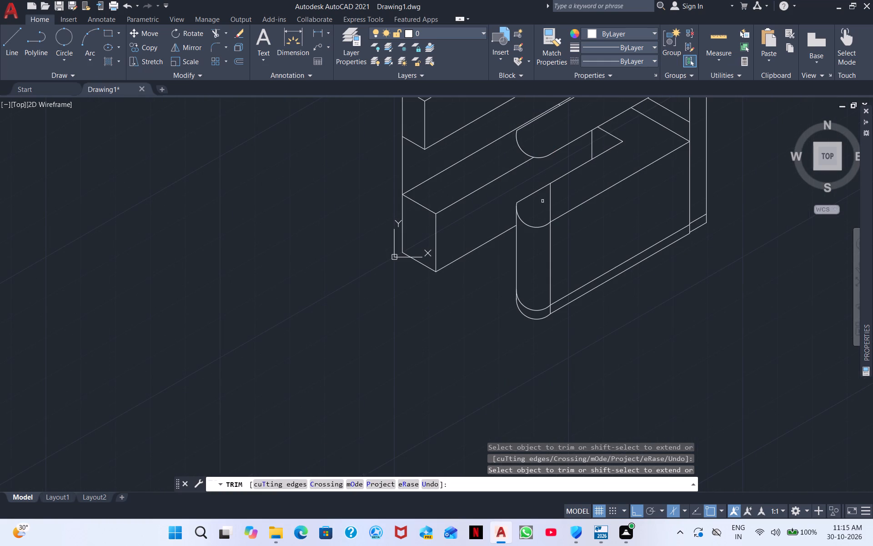
drag(551, 199, 545, 203)
scroll(546, 244, down, 2)
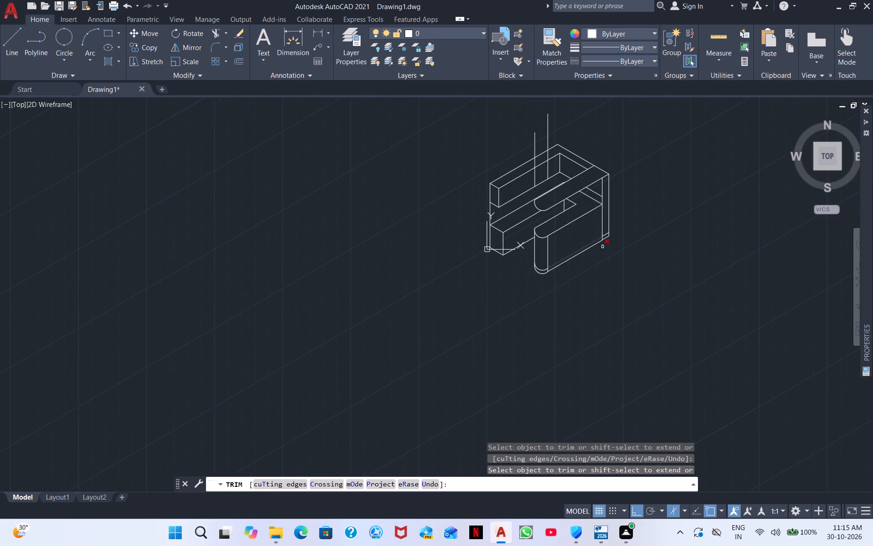
Trim the leftover pieces of the closely spaced 210° lines along the raised wing's rear edge.
scroll(538, 180, up, 4)
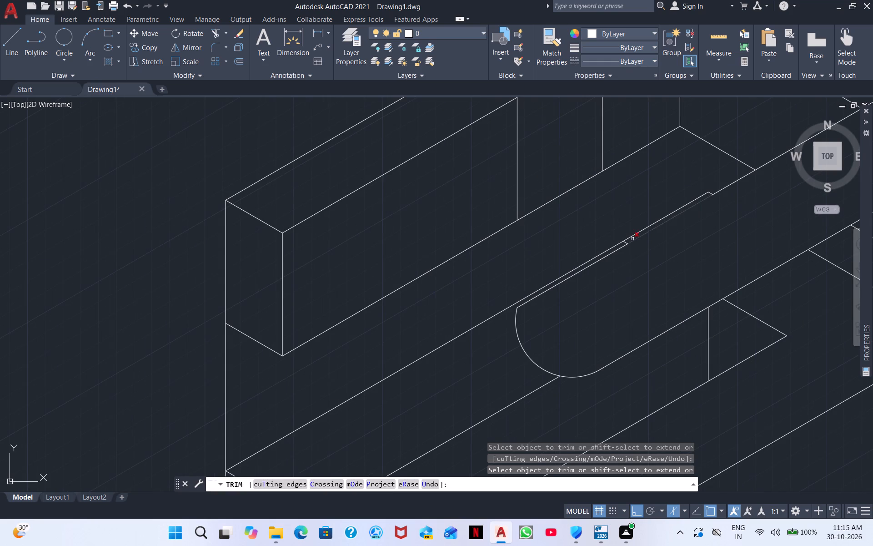
scroll(632, 238, up, 4)
drag(626, 235, 516, 292)
scroll(536, 274, down, 3)
scroll(585, 259, down, 3)
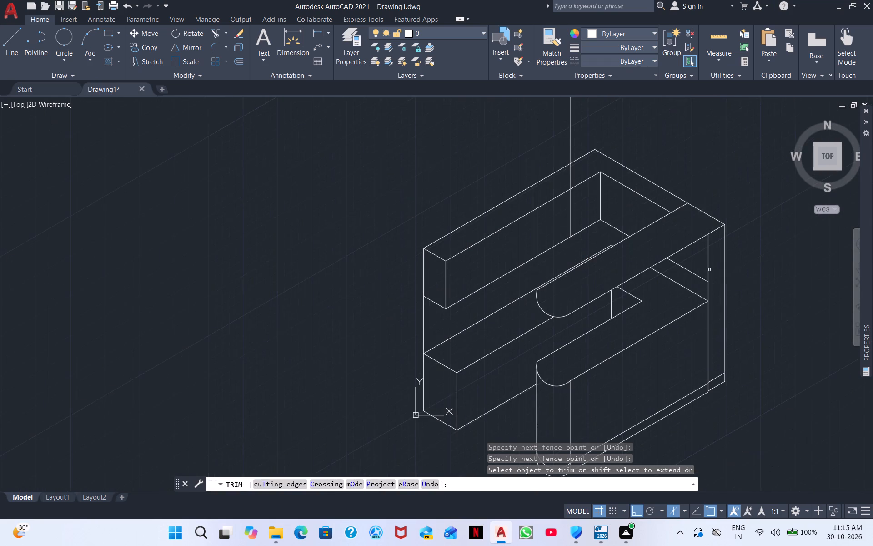
scroll(872, 287, down, 1)
middle_drag(722, 245, 574, 202)
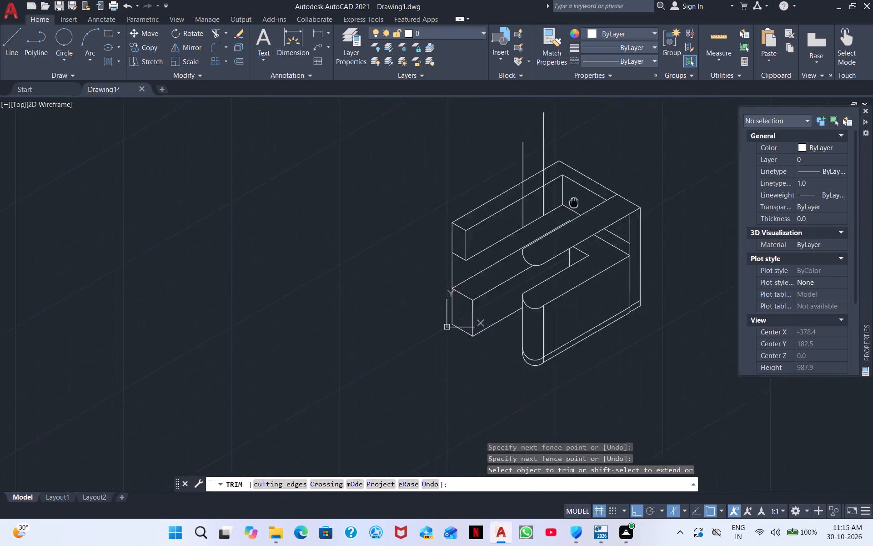
Draw a vertical line from inside the lower wing's rounded front up past the bottom of the raised wing's arc.
middle_drag(574, 202, 330, 136)
middle_drag(443, 138, 441, 109)
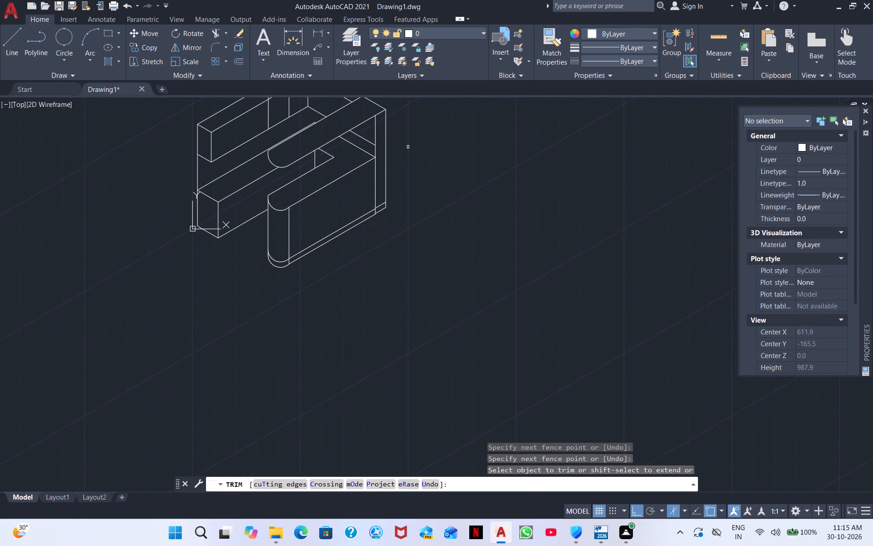
middle_drag(435, 143, 422, 182)
right_click(423, 172)
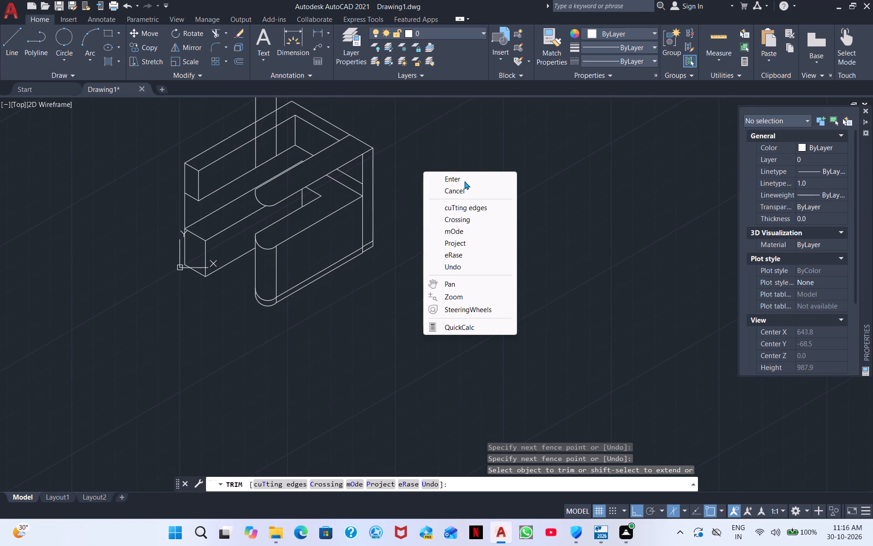
click(461, 175)
scroll(313, 213, up, 4)
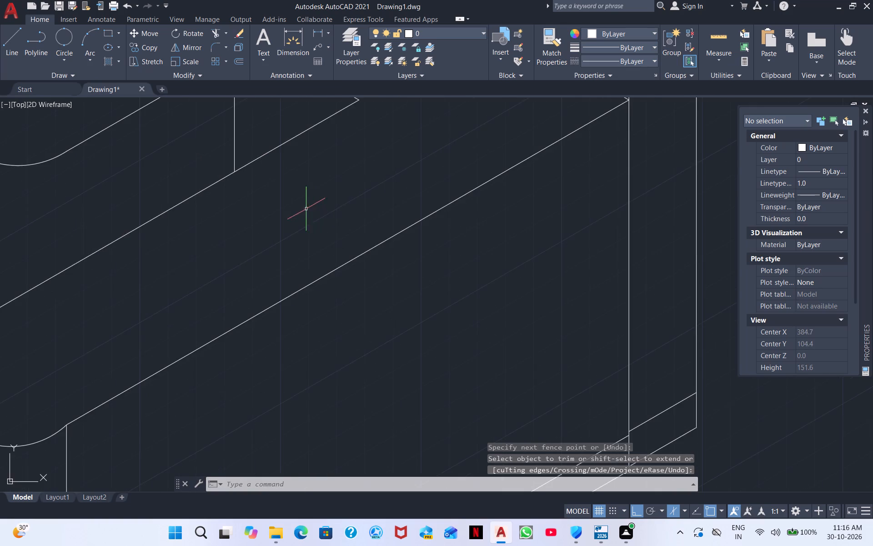
scroll(298, 207, down, 2)
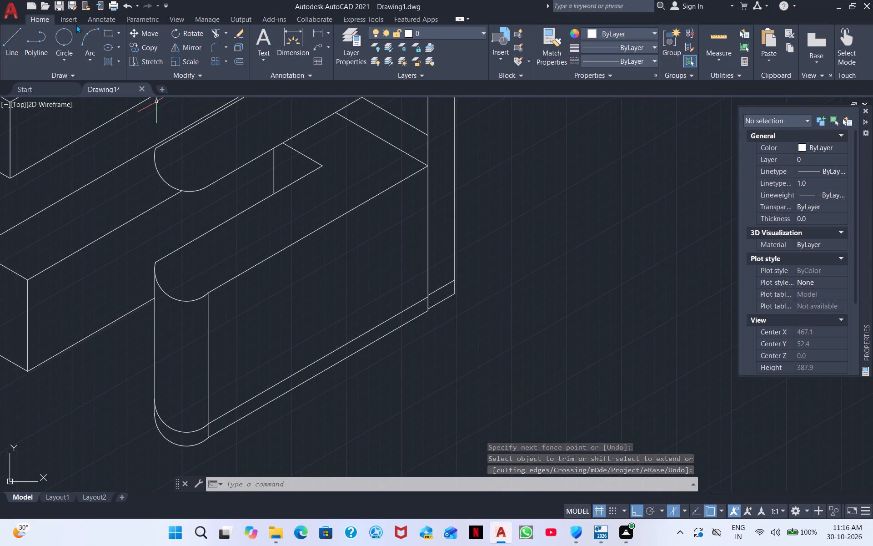
click(17, 40)
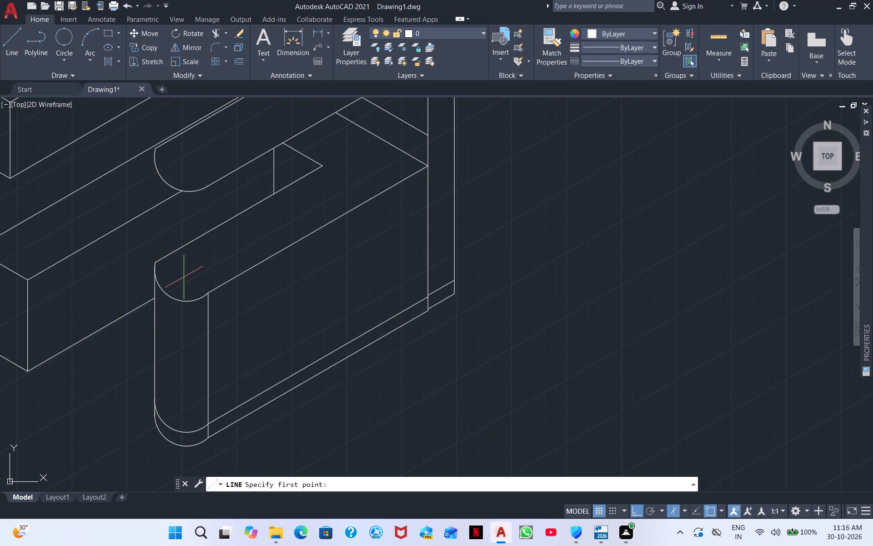
click(187, 277)
click(187, 191)
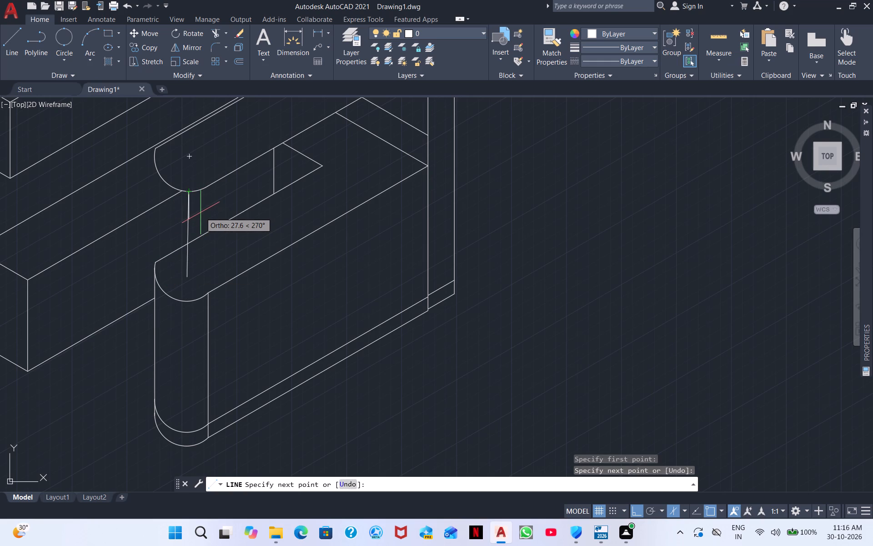
key(ctrl+z)
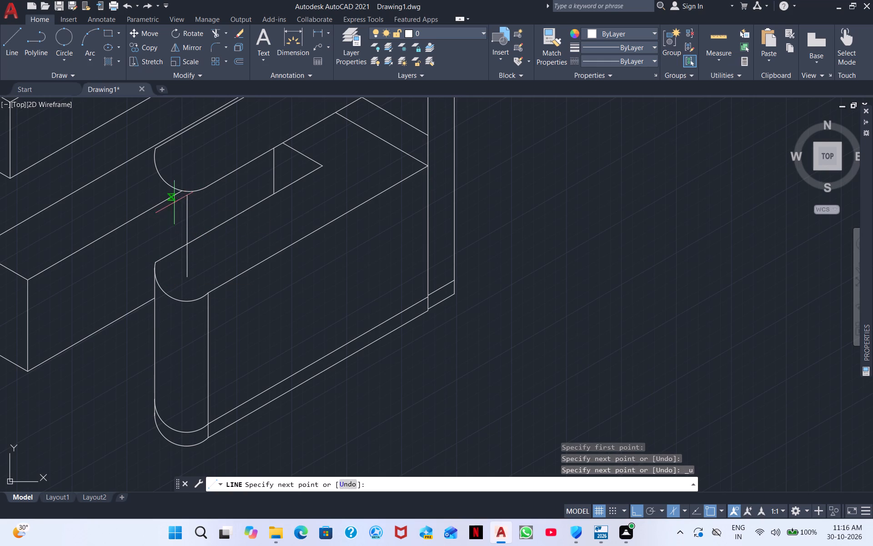
click(191, 182)
key(Escape)
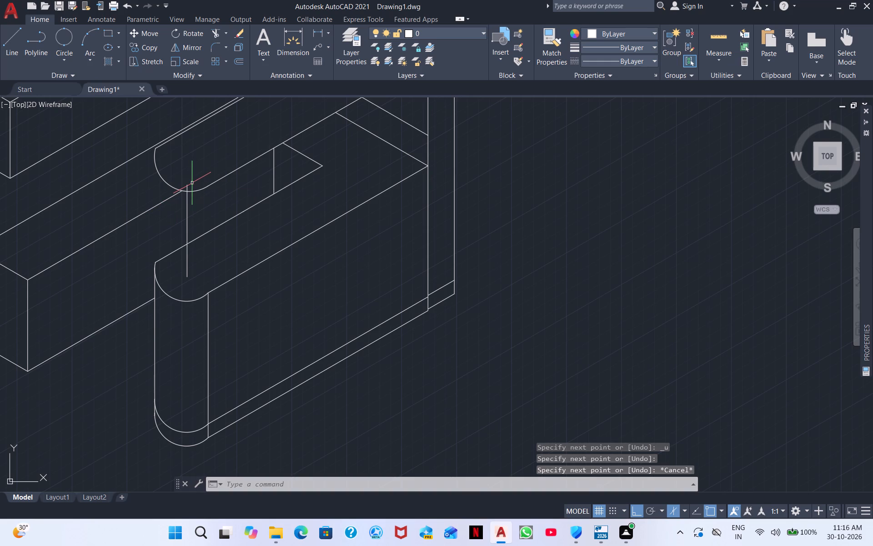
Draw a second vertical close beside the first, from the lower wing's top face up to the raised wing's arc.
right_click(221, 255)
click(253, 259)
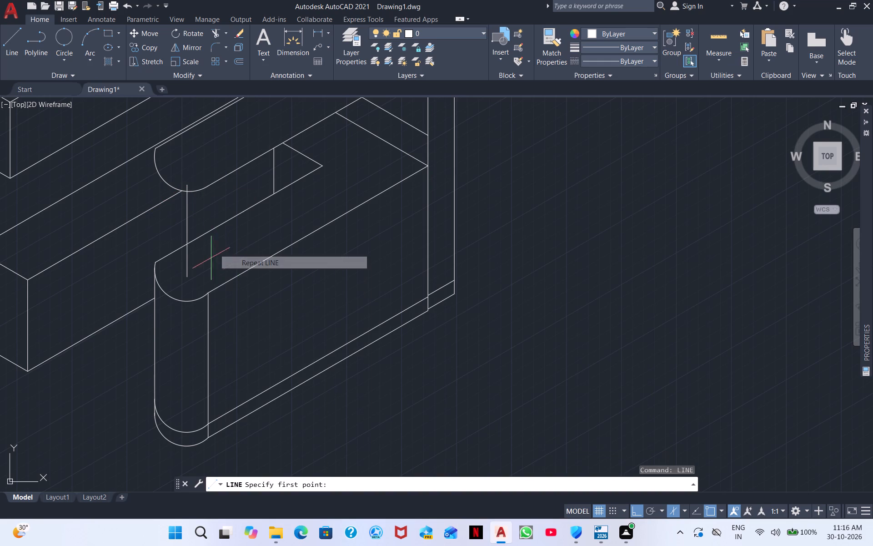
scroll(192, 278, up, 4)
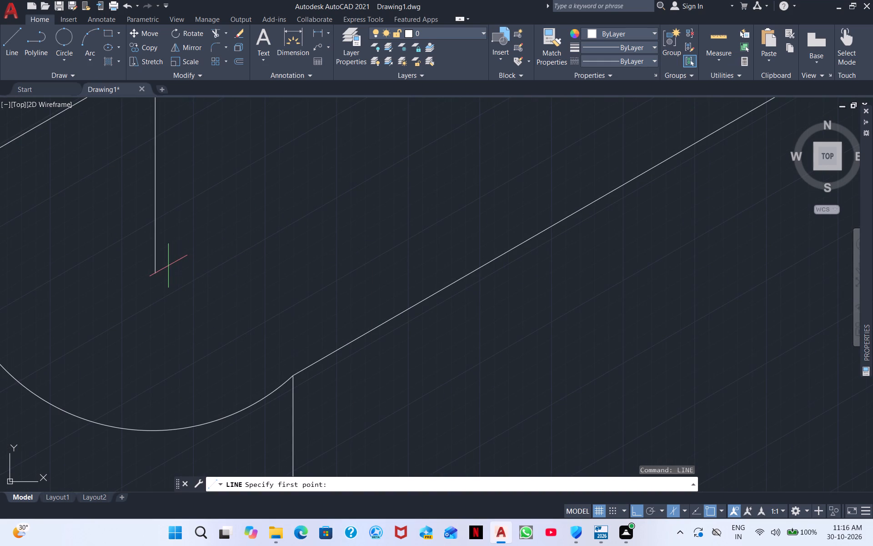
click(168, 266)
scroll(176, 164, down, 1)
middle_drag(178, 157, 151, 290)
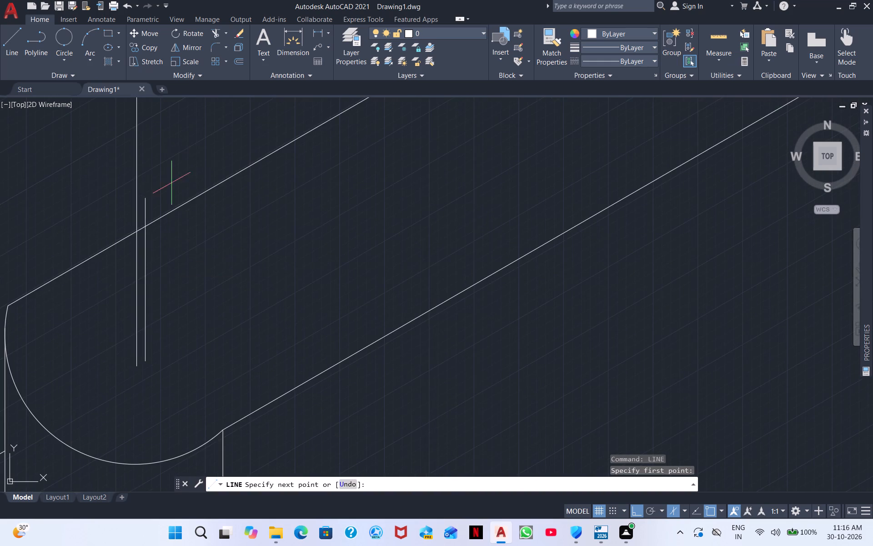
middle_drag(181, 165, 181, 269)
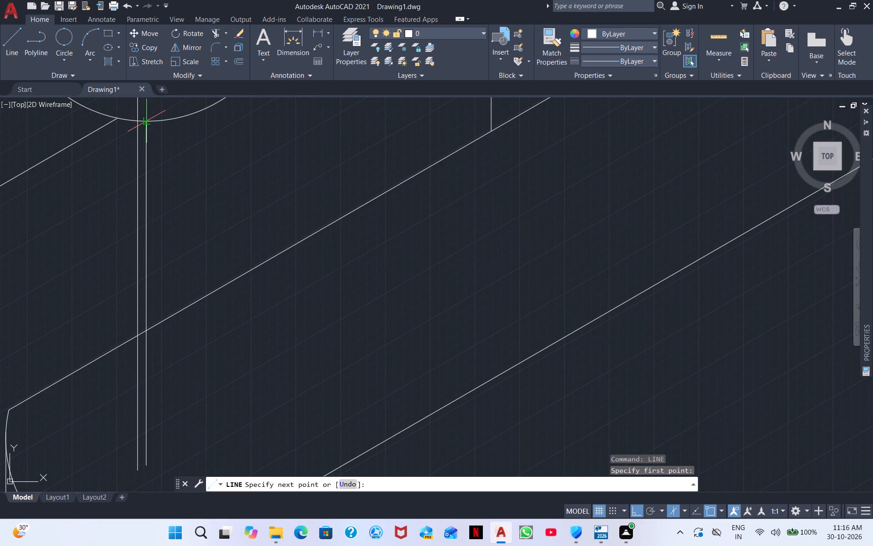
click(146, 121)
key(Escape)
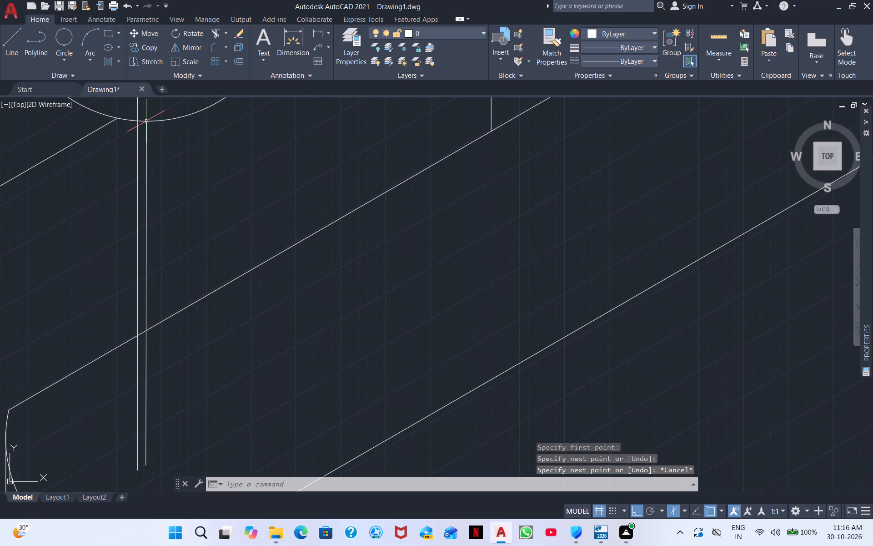
Draw another closely spaced vertical from the lower wing's top face up past the raised wing's arc, on the side away from the first vertical.
scroll(172, 138, down, 2)
middle_drag(189, 154, 205, 187)
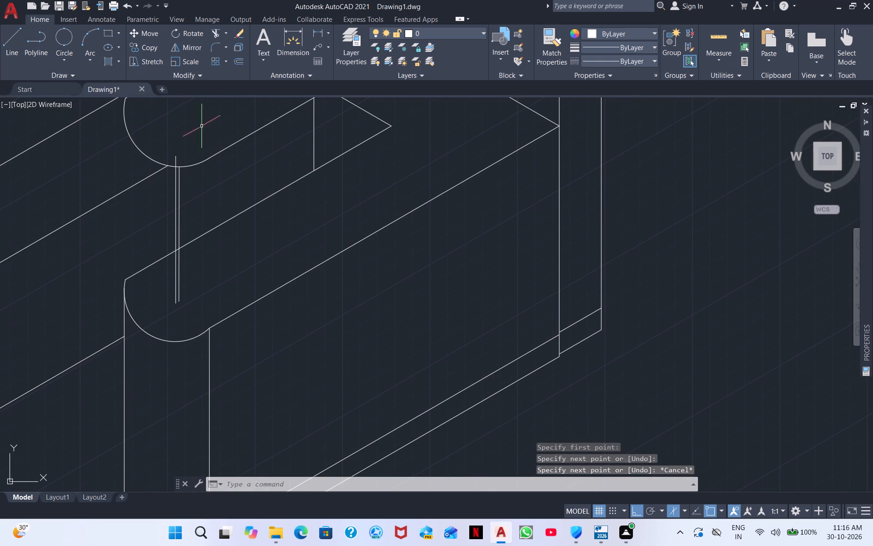
right_click(218, 267)
click(256, 274)
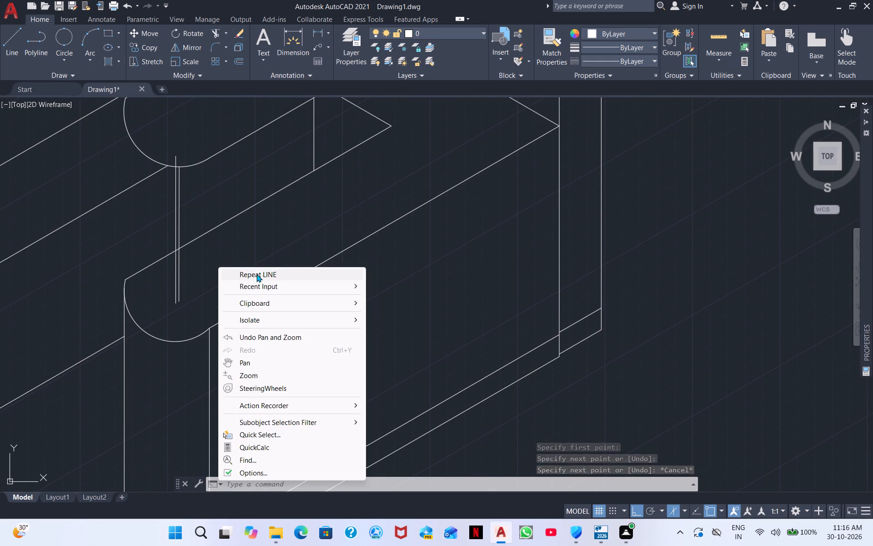
scroll(188, 266, down, 1)
scroll(187, 266, up, 5)
middle_drag(136, 364, 140, 175)
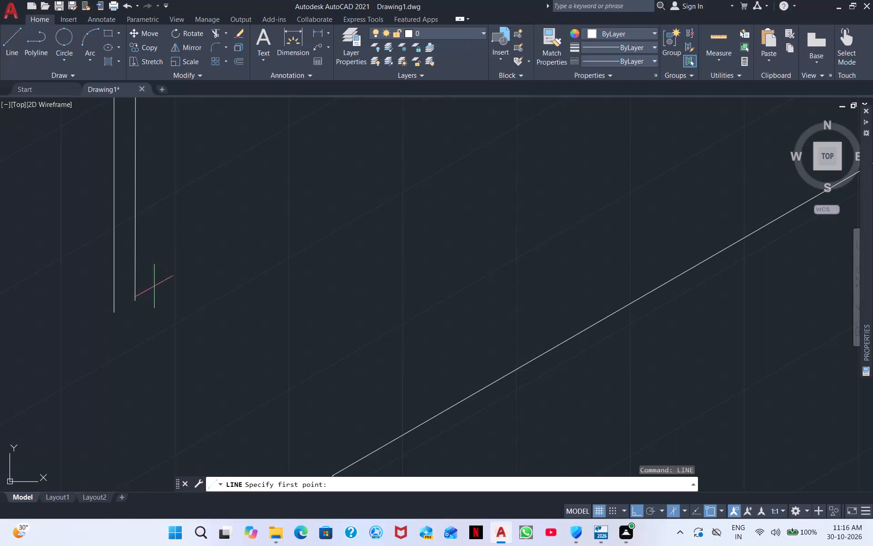
click(152, 293)
middle_drag(164, 151, 173, 320)
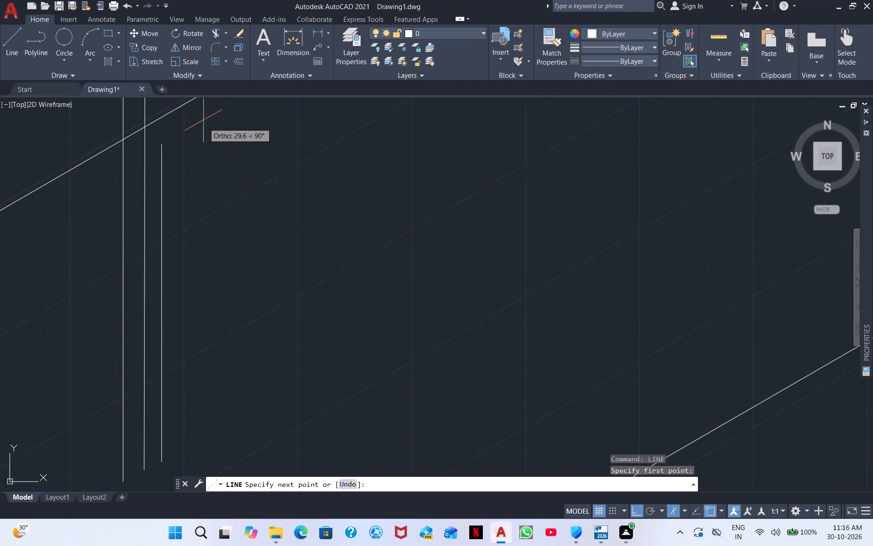
middle_drag(199, 111, 197, 336)
scroll(170, 153, down, 3)
middle_drag(166, 167, 140, 319)
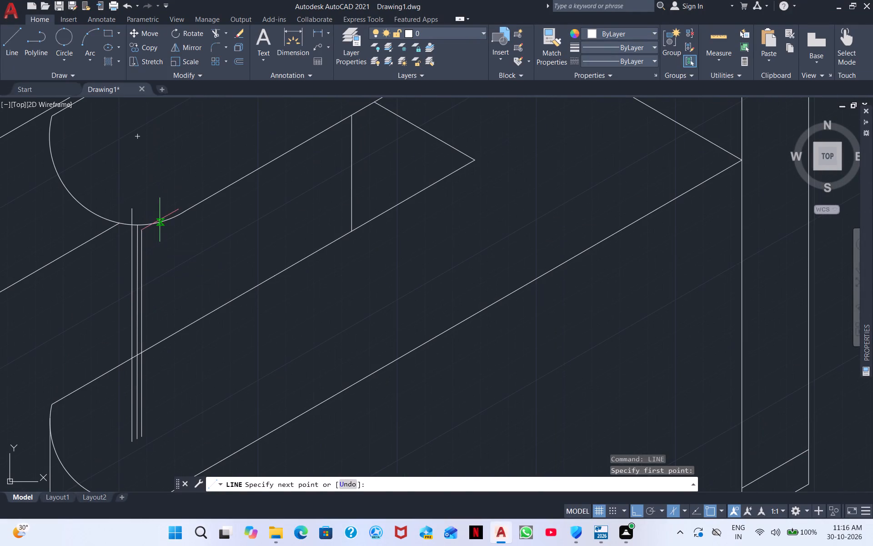
click(144, 223)
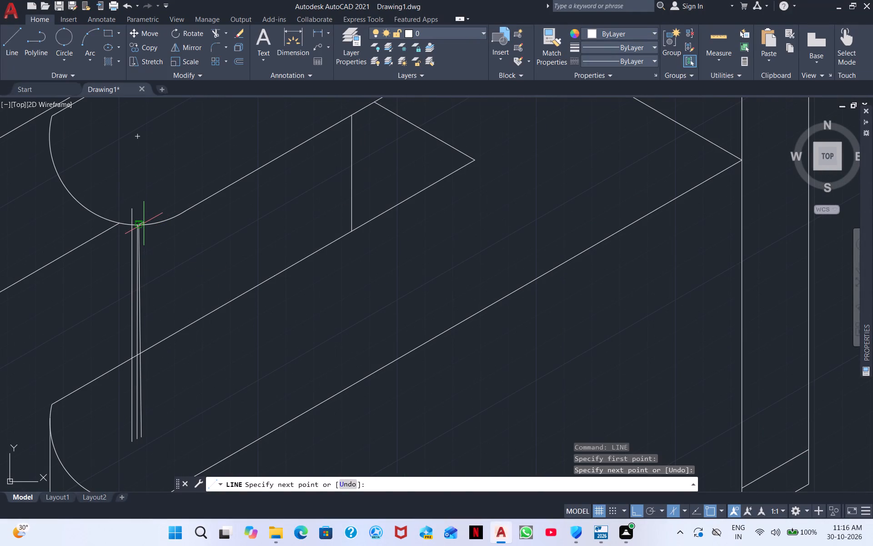
key(ctrl+z)
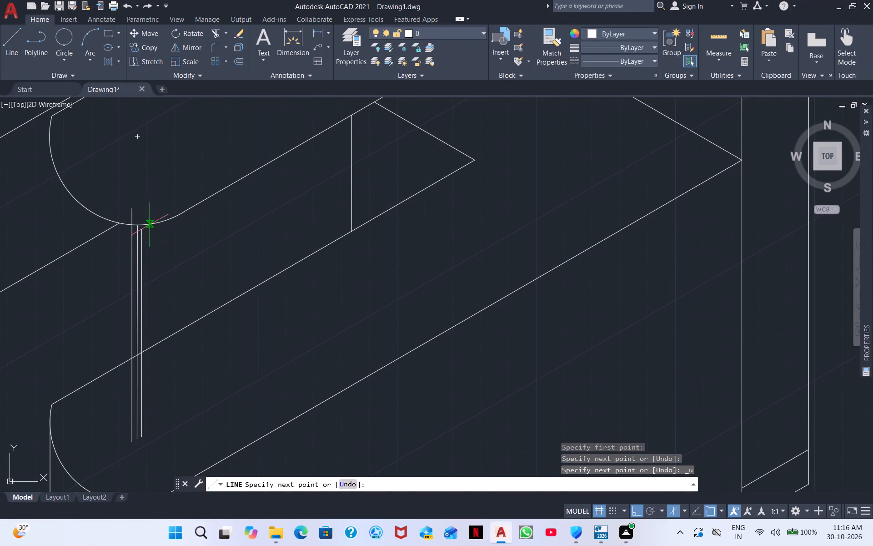
click(144, 206)
key(Escape)
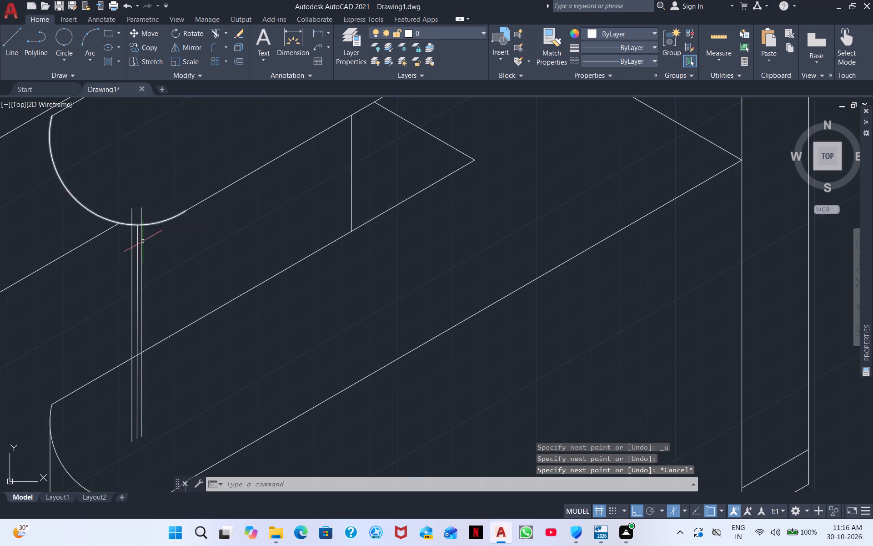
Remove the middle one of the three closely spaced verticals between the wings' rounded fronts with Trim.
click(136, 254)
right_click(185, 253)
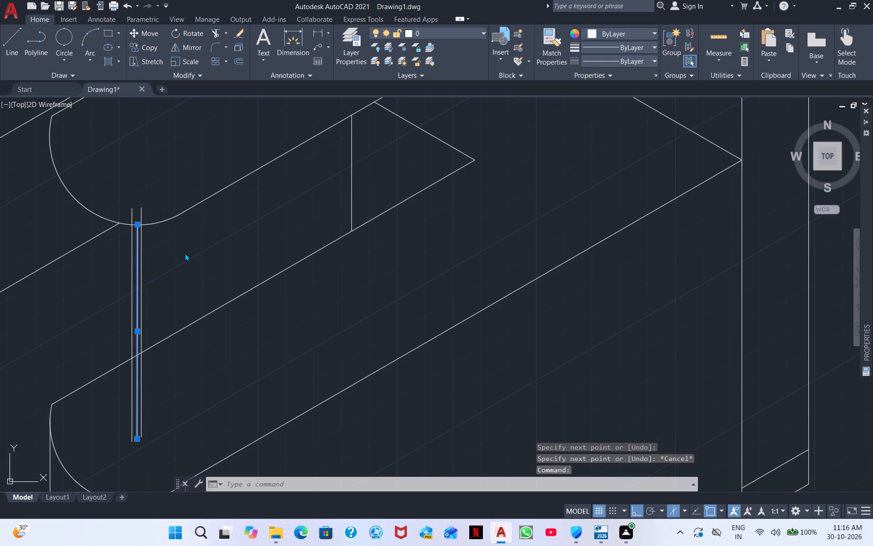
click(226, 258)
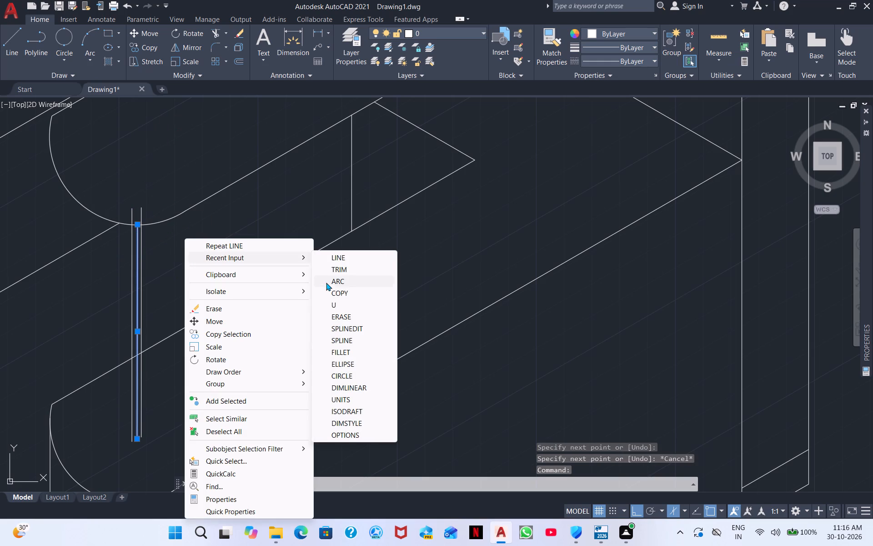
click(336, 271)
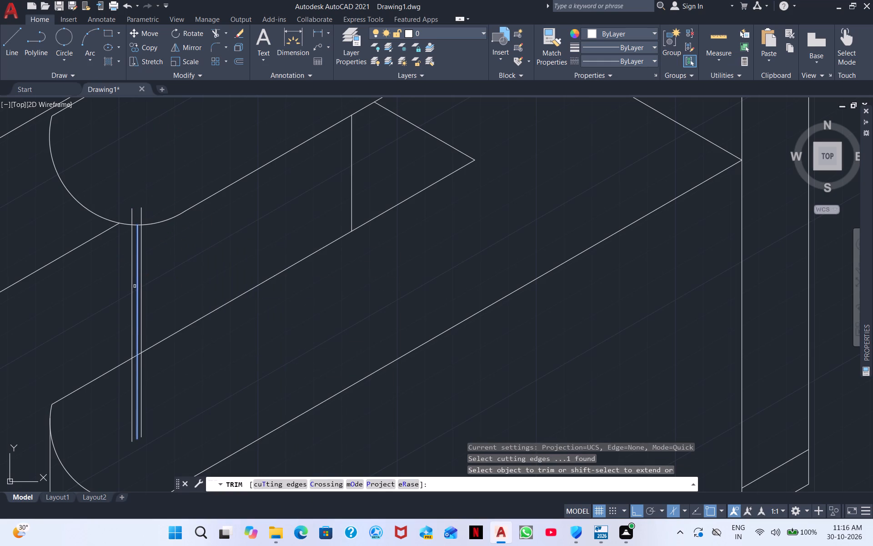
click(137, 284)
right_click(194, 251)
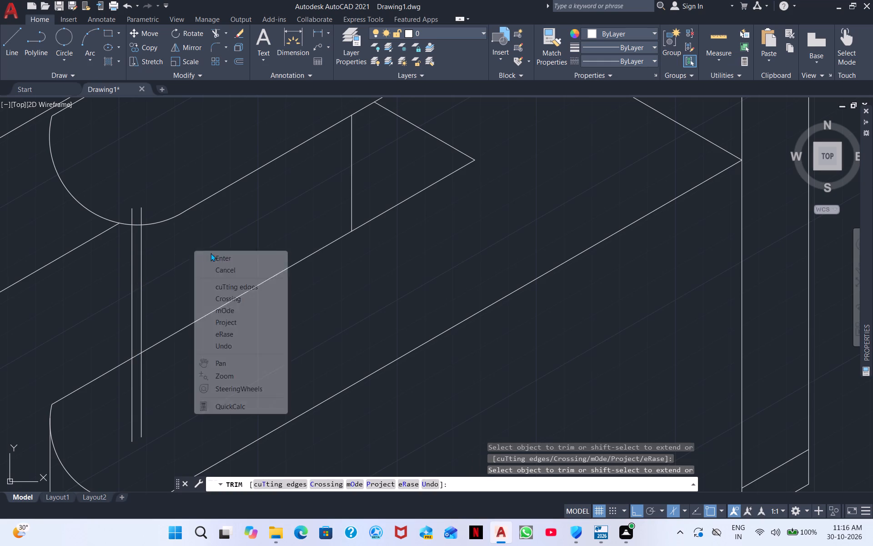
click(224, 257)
Draw a three-point arc rounding the lower ends of the two closely spaced verticals on the lower wing's top face.
click(90, 51)
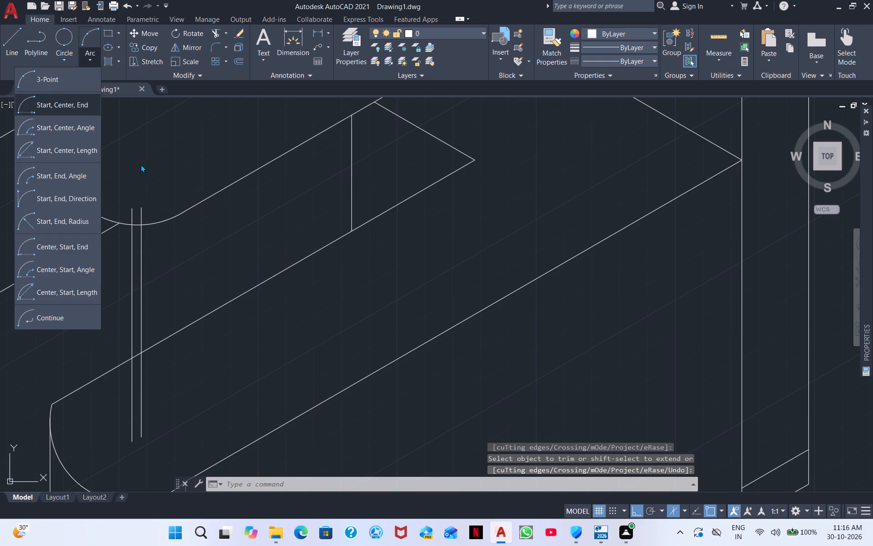
click(40, 77)
scroll(159, 197, up, 3)
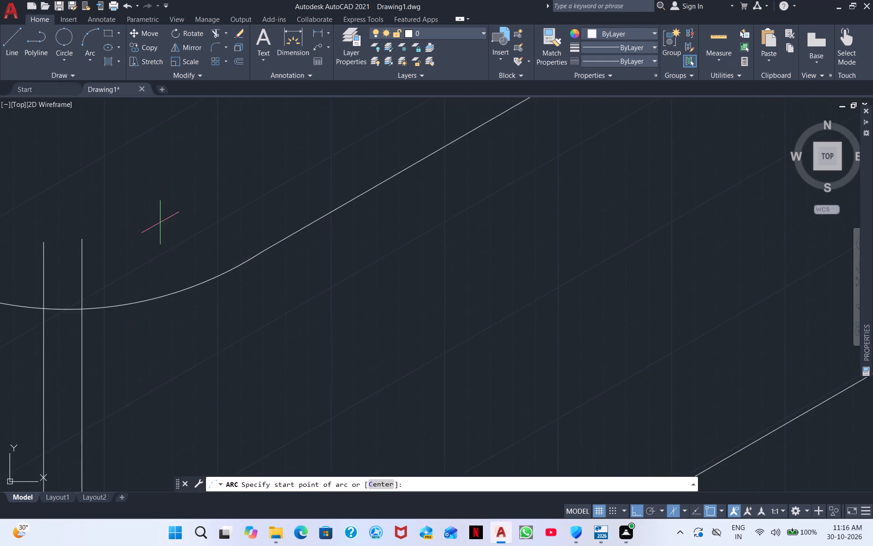
middle_drag(168, 299, 151, 114)
middle_drag(96, 212, 121, 101)
scroll(92, 192, down, 1)
middle_drag(95, 200, 133, 269)
scroll(141, 244, up, 2)
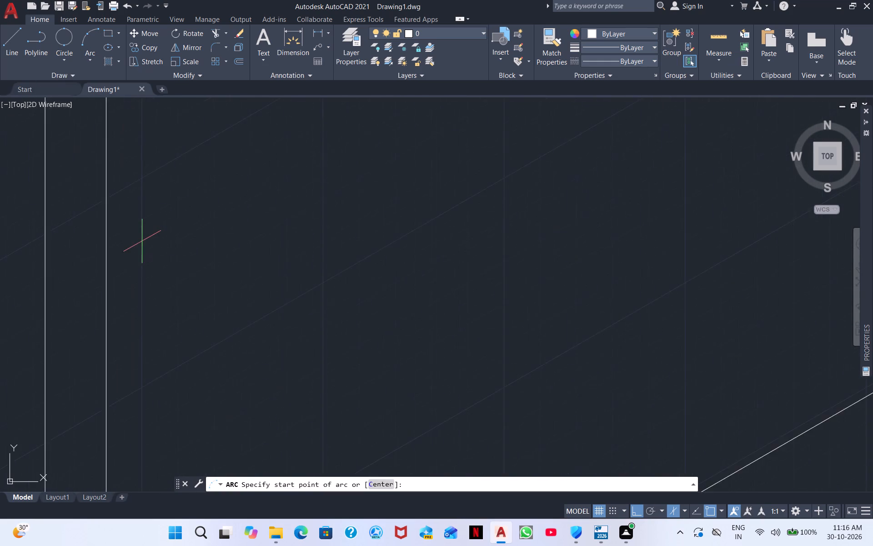
scroll(142, 247, down, 4)
scroll(146, 257, up, 1)
middle_drag(98, 324, 139, 193)
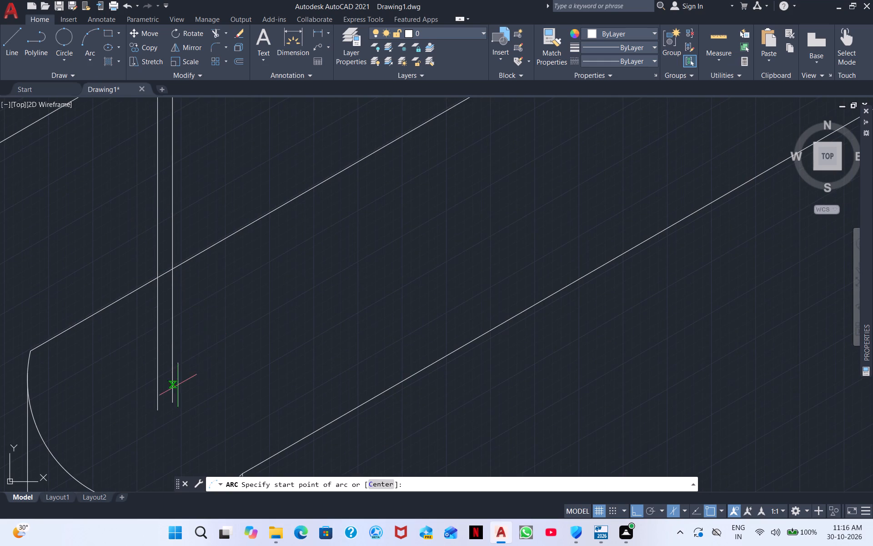
middle_drag(179, 386, 198, 284)
click(181, 307)
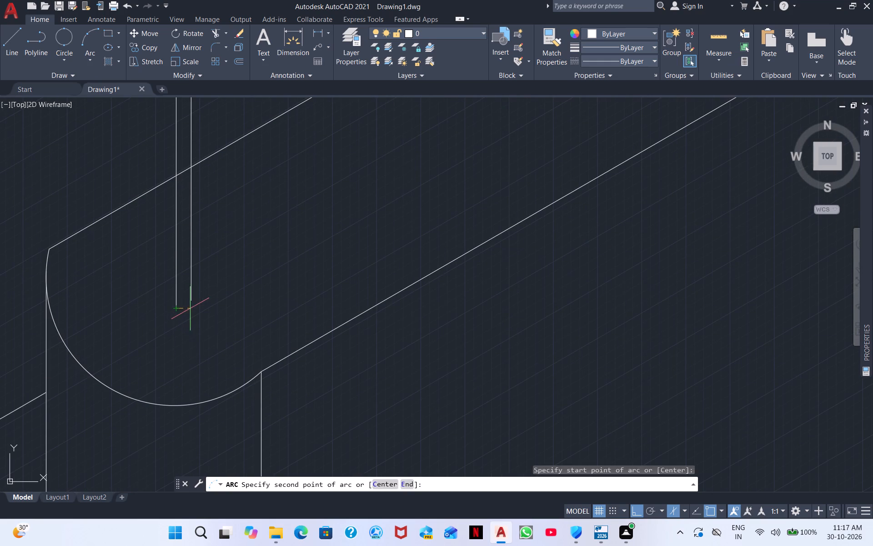
click(192, 301)
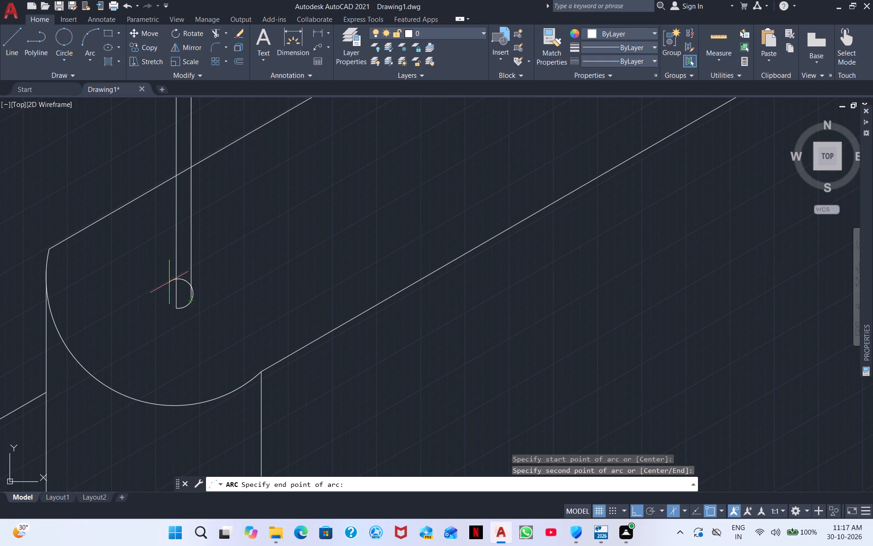
click(184, 294)
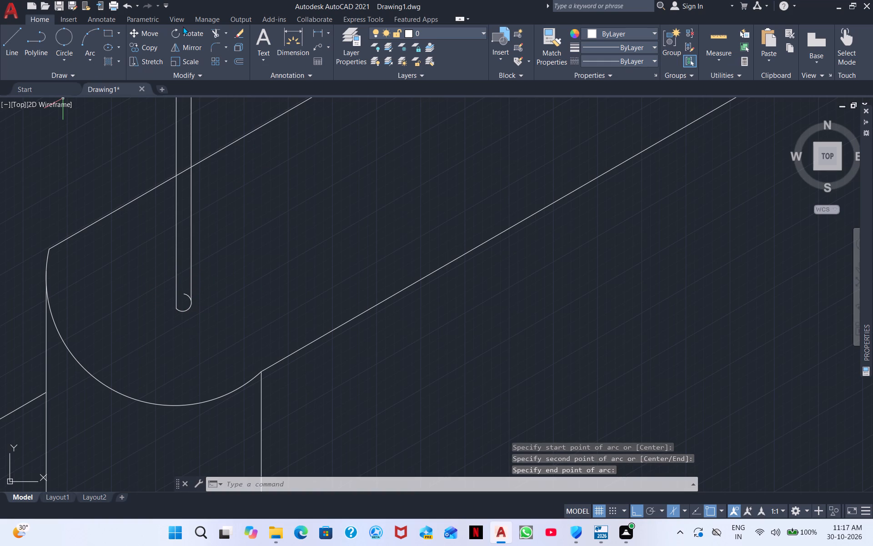
Trim the small arc's excess inside the two verticals and the piece of the lower wing's top edge between them.
click(219, 32)
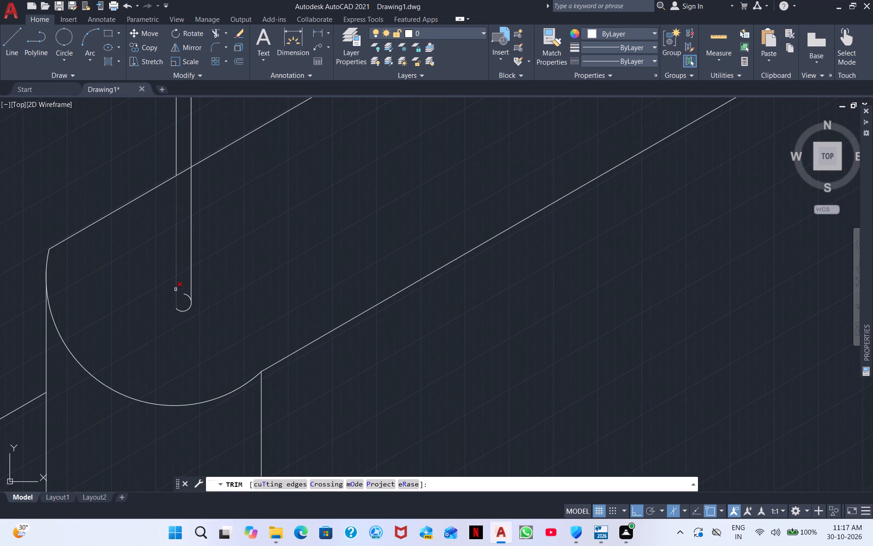
click(186, 294)
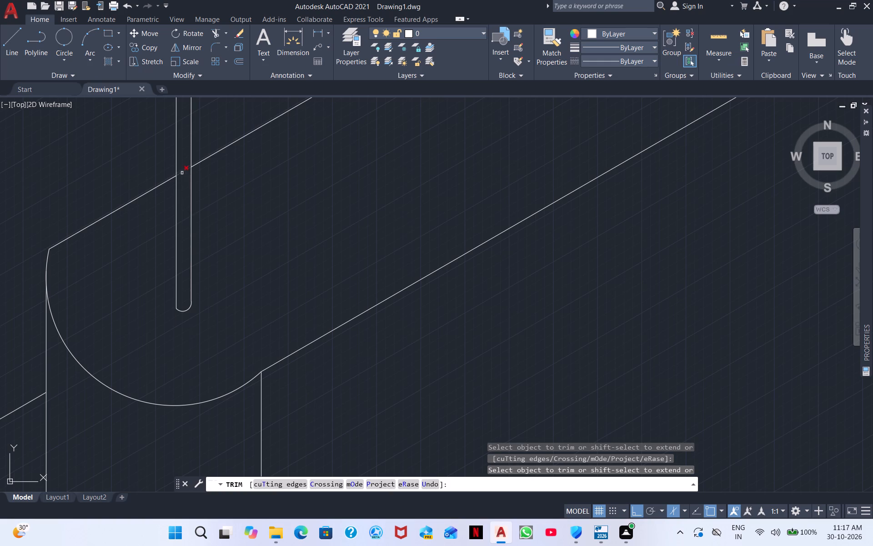
click(182, 173)
scroll(247, 172, down, 3)
middle_drag(291, 173, 231, 329)
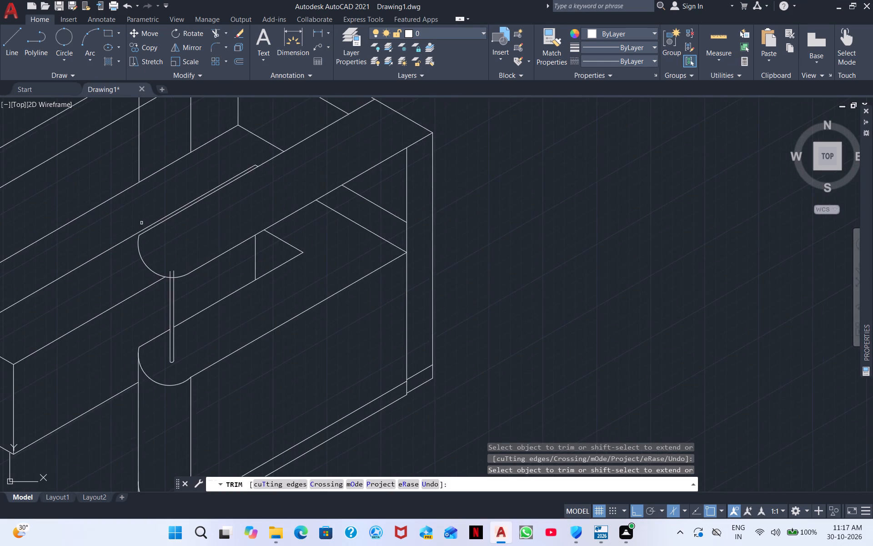
Trim the short upper ends of the pin's two verticals that extend past the raised wing's rounded front arc.
scroll(141, 223, up, 3)
middle_drag(231, 368, 199, 254)
scroll(198, 251, up, 1)
drag(211, 314, 233, 346)
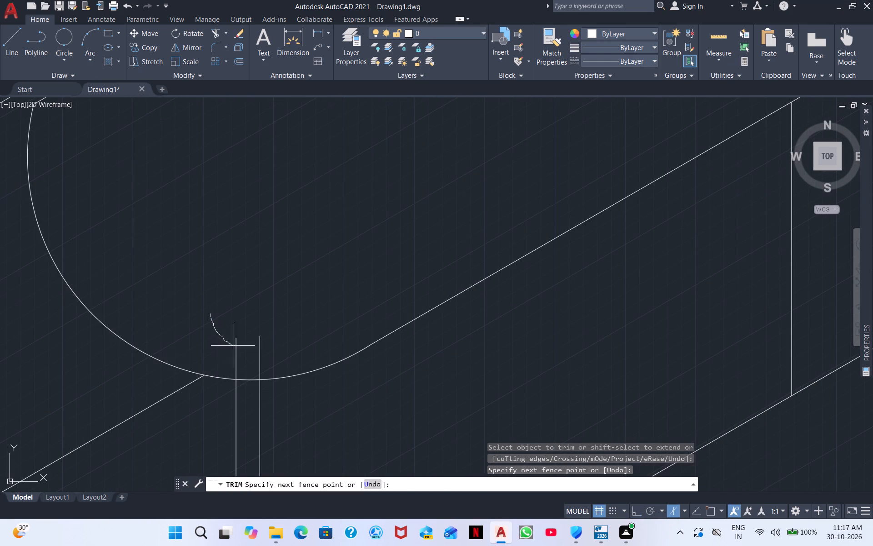
drag(233, 346, 288, 313)
scroll(287, 248, down, 4)
right_click(670, 348)
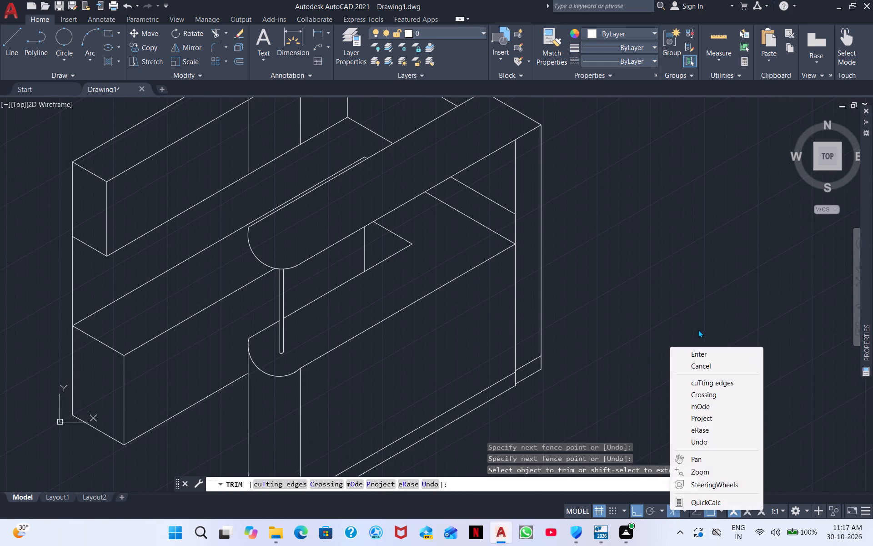
click(701, 352)
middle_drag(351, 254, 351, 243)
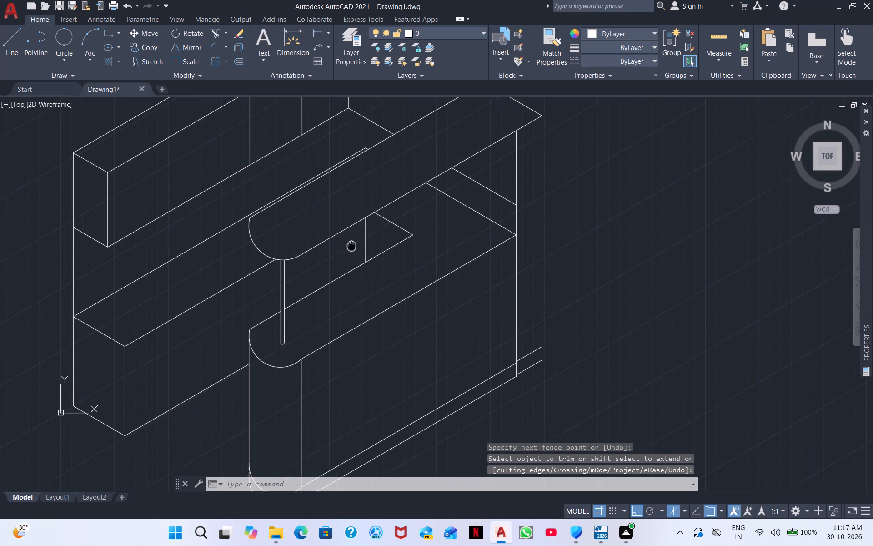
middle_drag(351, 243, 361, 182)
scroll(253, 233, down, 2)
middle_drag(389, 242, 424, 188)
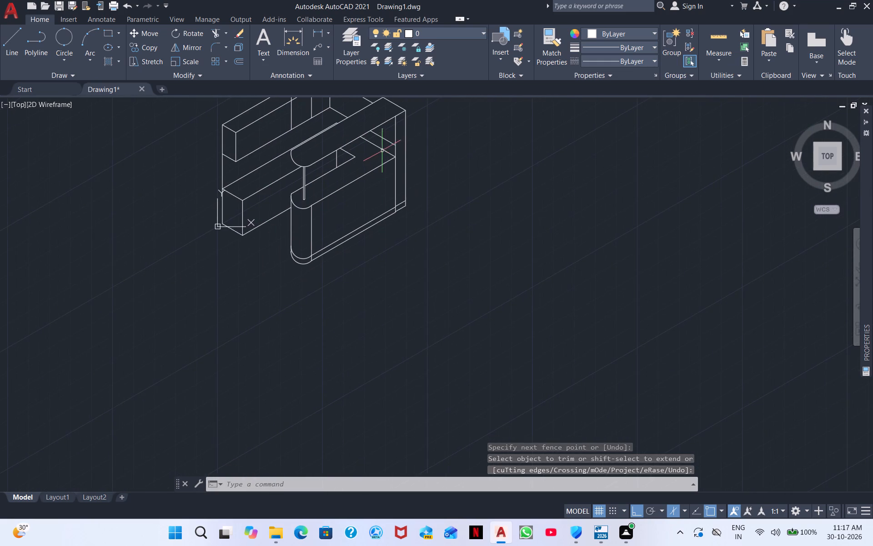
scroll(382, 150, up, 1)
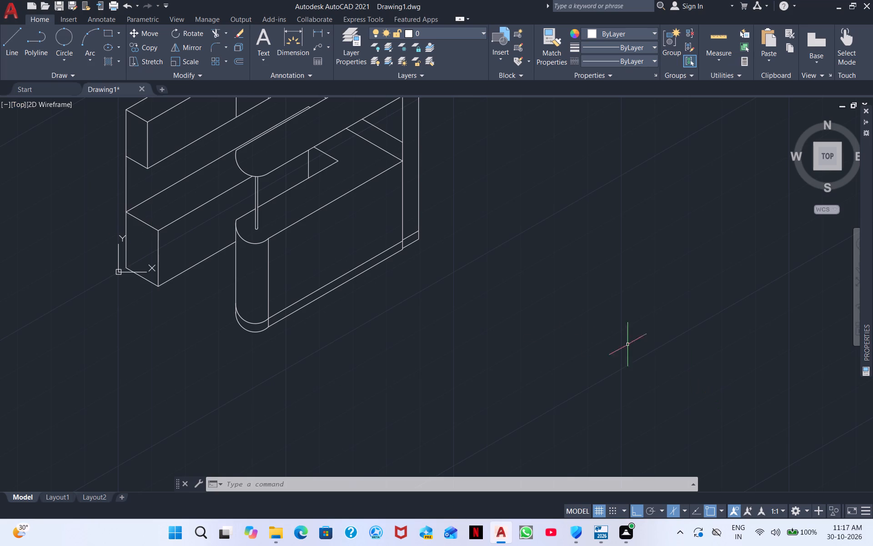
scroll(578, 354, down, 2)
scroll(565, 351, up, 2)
Trim the two tall verticals behind the wings where they cross the wall's top face and extend above its back edge.
middle_drag(513, 324, 656, 545)
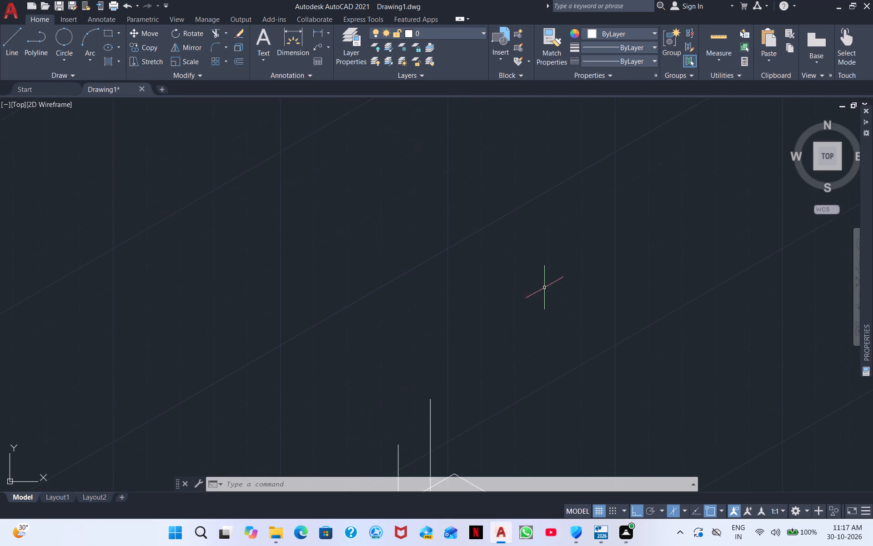
scroll(546, 342, up, 3)
scroll(533, 369, down, 5)
middle_drag(503, 402, 455, 241)
scroll(357, 274, up, 2)
middle_drag(556, 281, 346, 280)
scroll(305, 241, up, 3)
scroll(297, 289, down, 2)
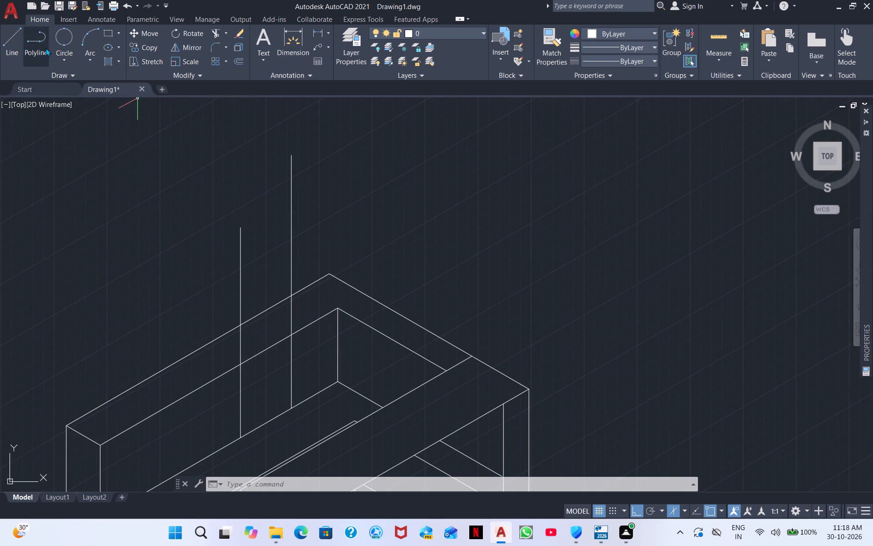
click(217, 32)
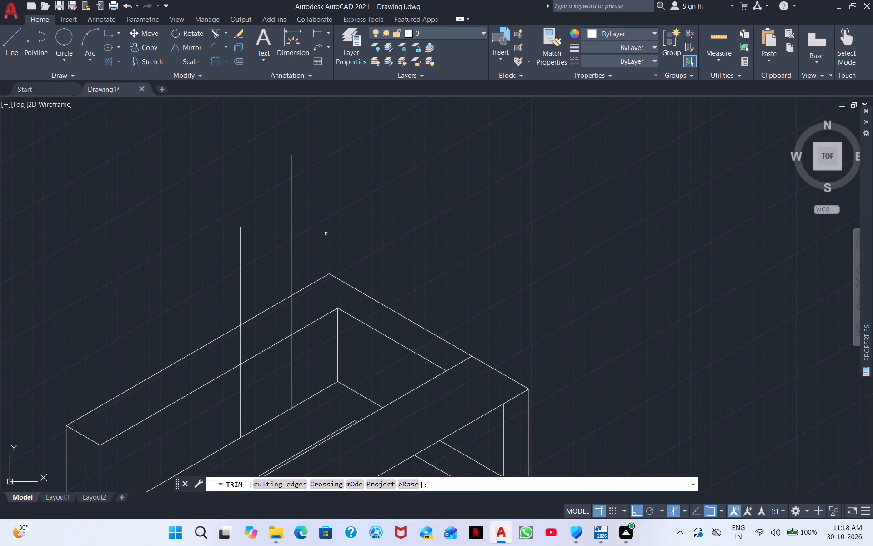
drag(299, 308, 231, 363)
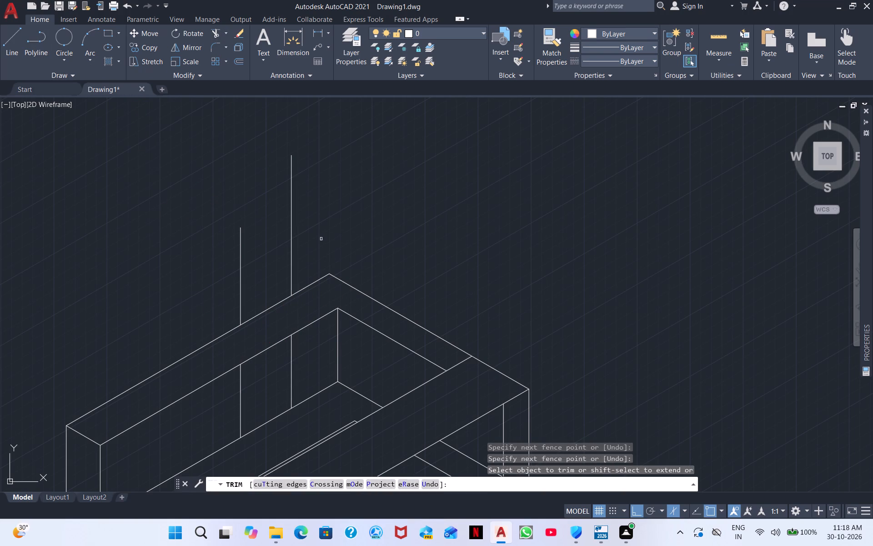
drag(321, 238, 157, 326)
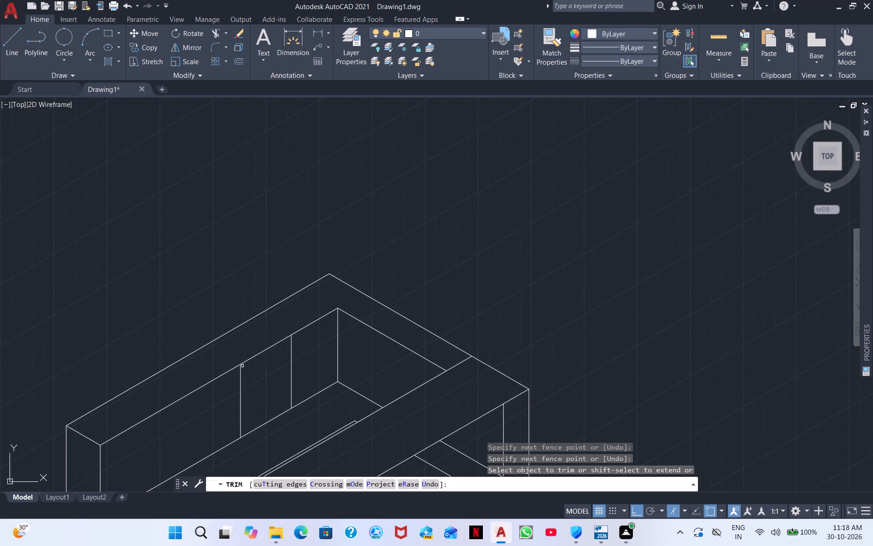
right_click(130, 235)
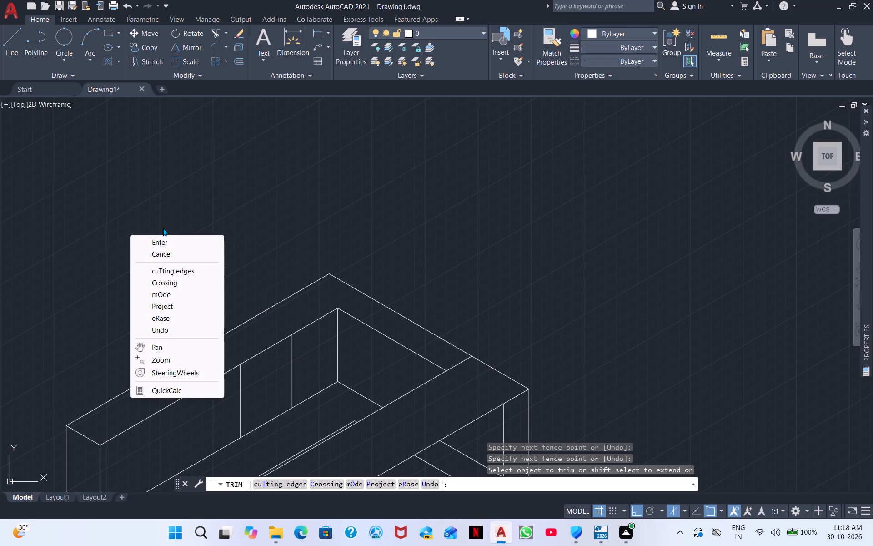
click(179, 239)
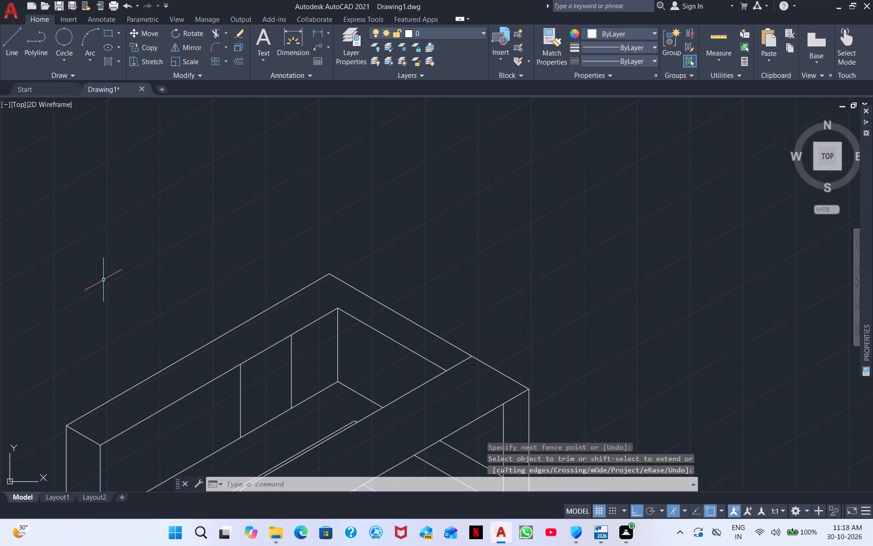
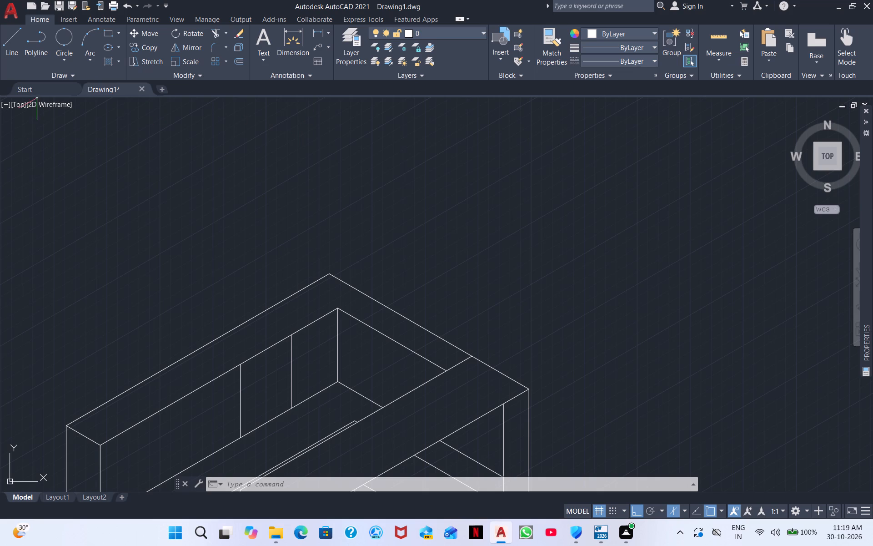
Trim the short piece of the raised wing's inner edge that runs past the opening's corner to the top face's outer edge.
scroll(337, 313, up, 2)
scroll(462, 339, down, 2)
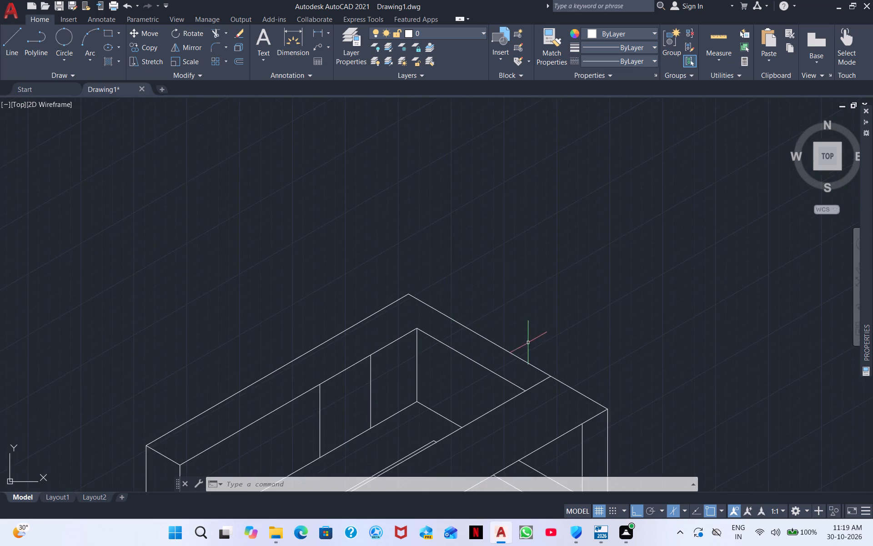
middle_drag(507, 321, 416, 267)
middle_drag(531, 349, 356, 273)
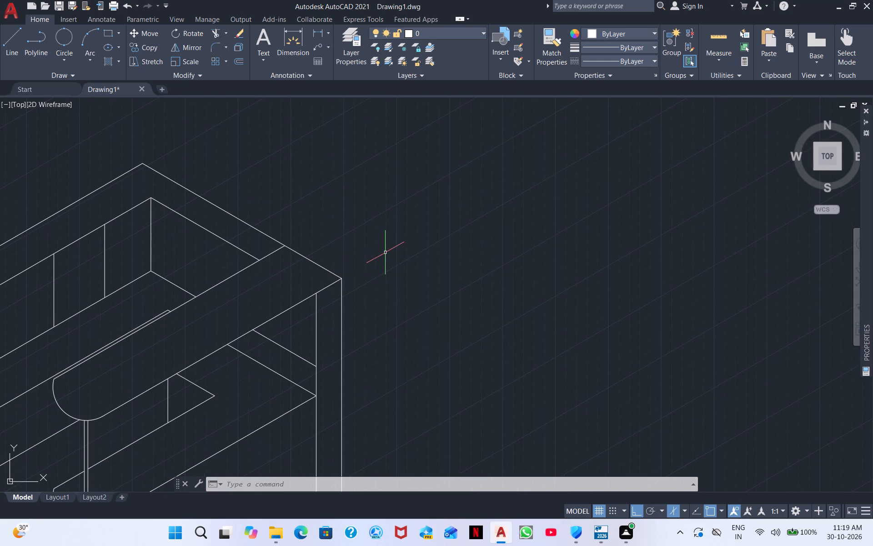
click(217, 34)
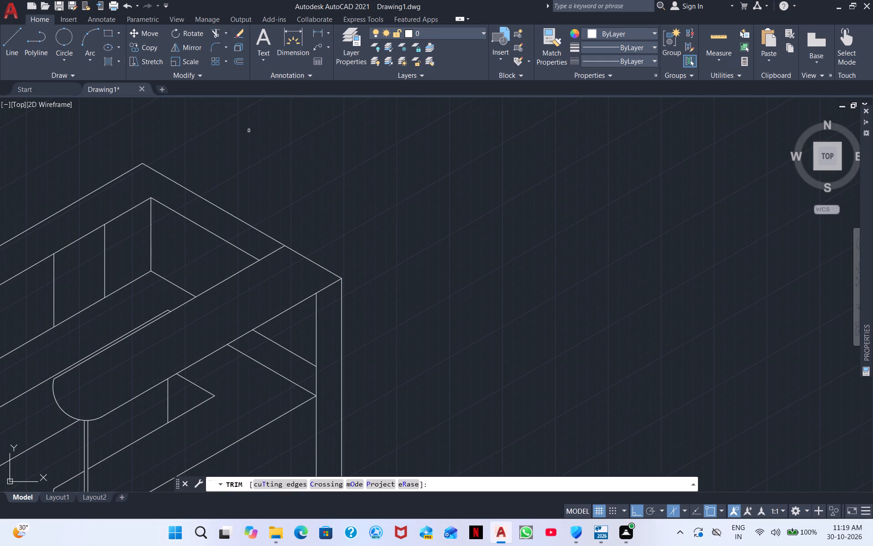
drag(272, 249, 304, 298)
scroll(406, 253, down, 1)
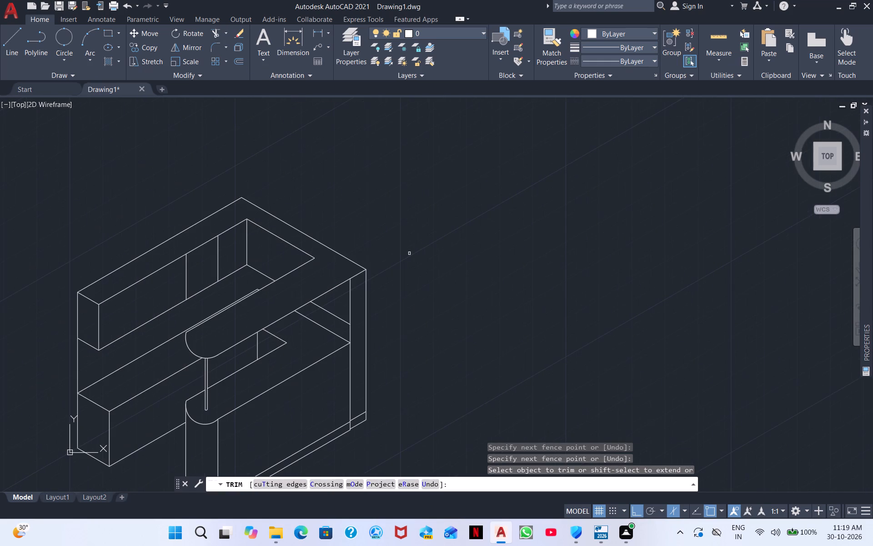
right_click(426, 248)
click(474, 251)
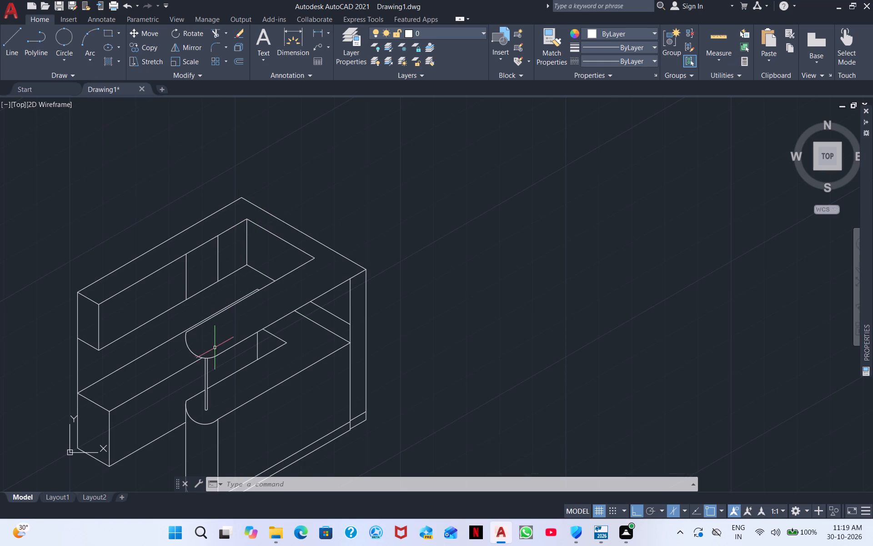
Copy the raised wing's rounded front arc about 8.3 units straight down to give the wing thickness.
scroll(215, 347, up, 2)
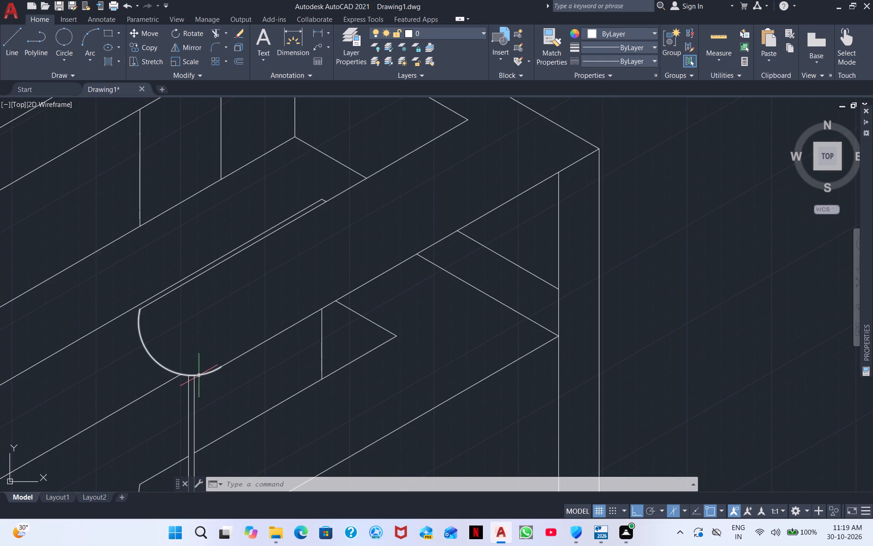
click(199, 375)
right_click(207, 335)
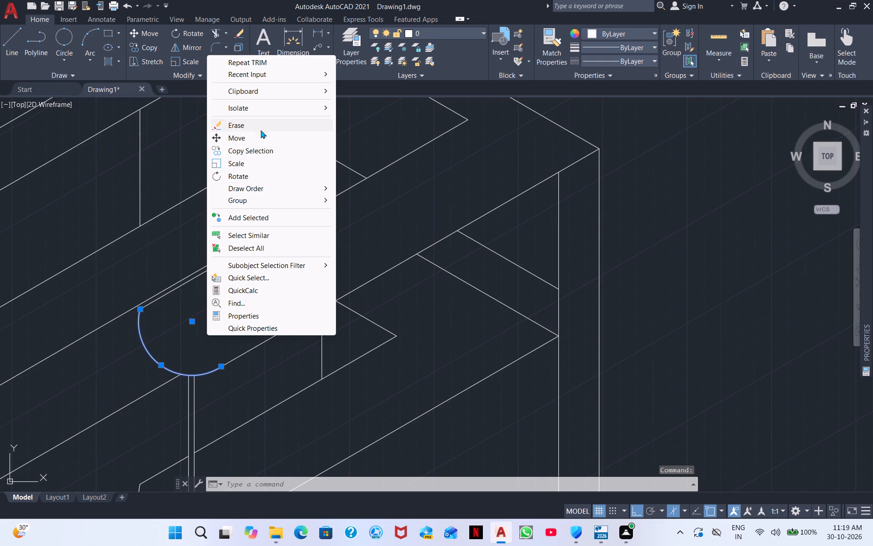
click(259, 147)
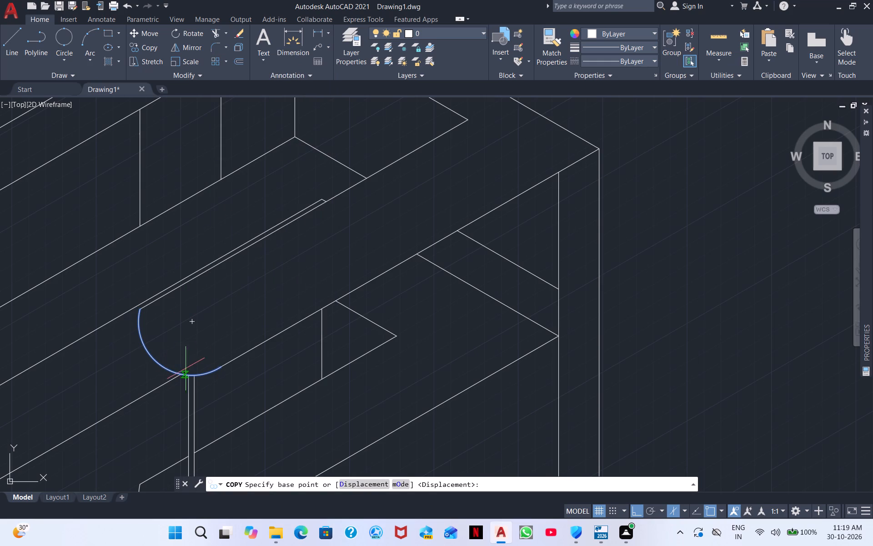
click(216, 366)
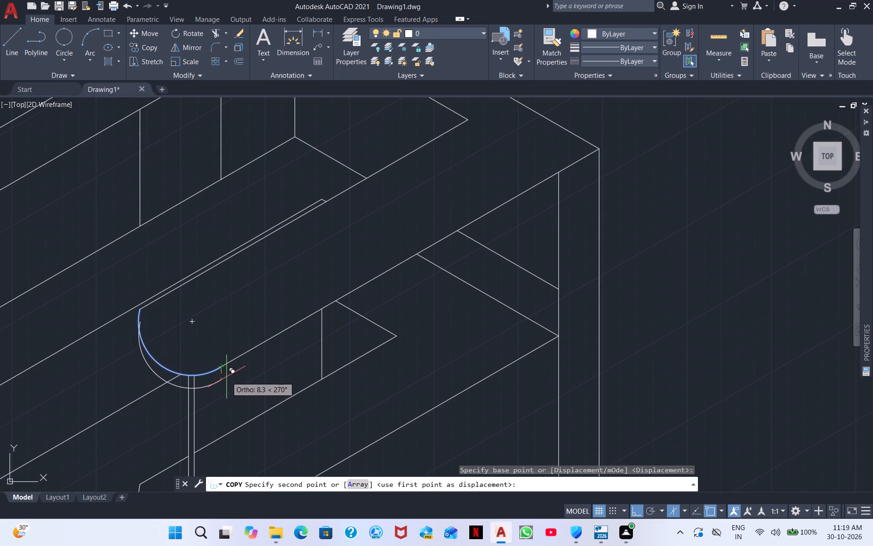
click(226, 376)
right_click(186, 327)
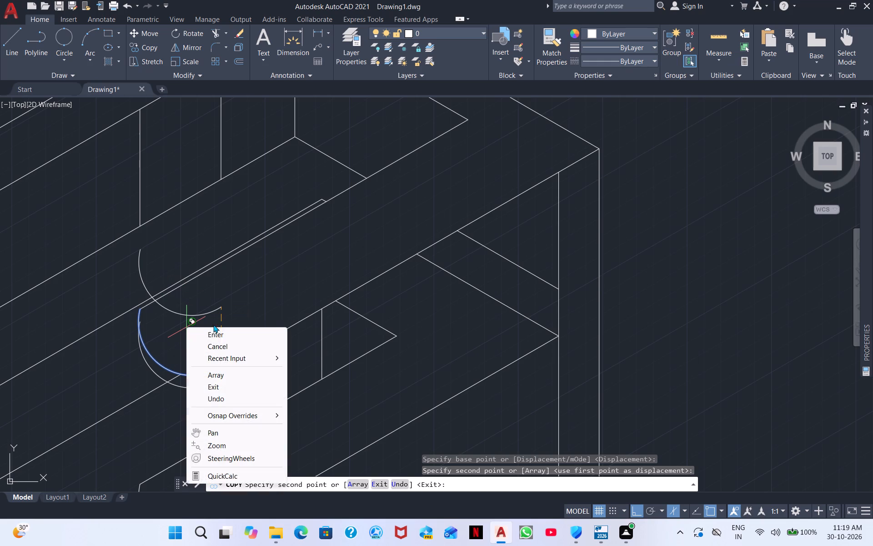
click(220, 334)
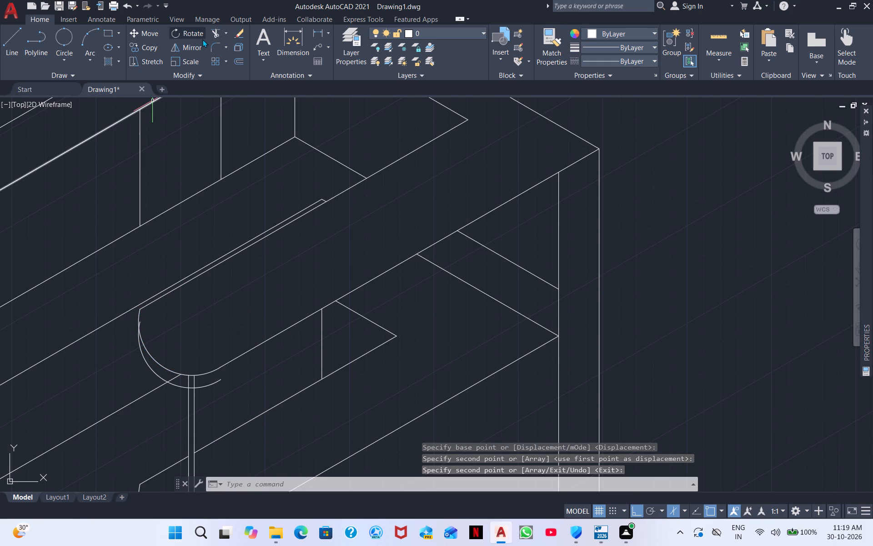
Trim the upper end of the copied arc where it extends inside the raised wing's original arc.
click(221, 36)
scroll(121, 351, up, 4)
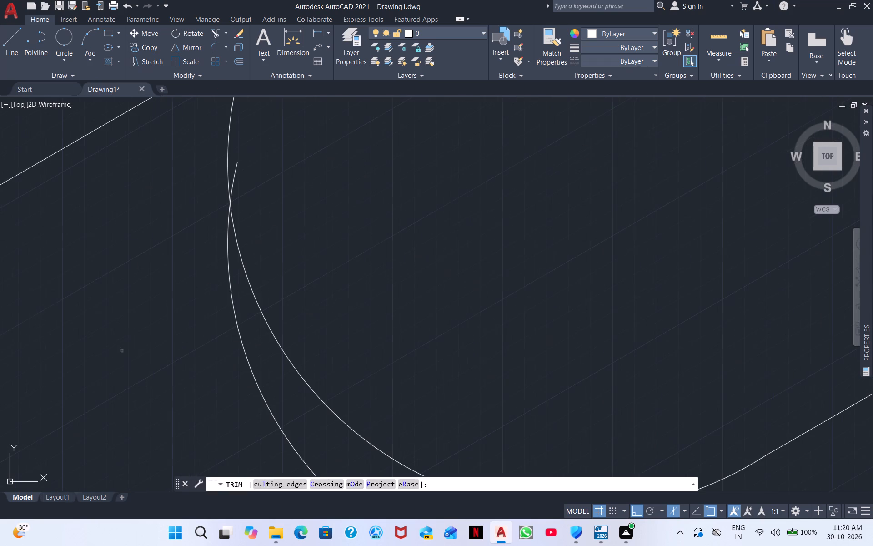
click(235, 183)
right_drag(296, 200, 296, 204)
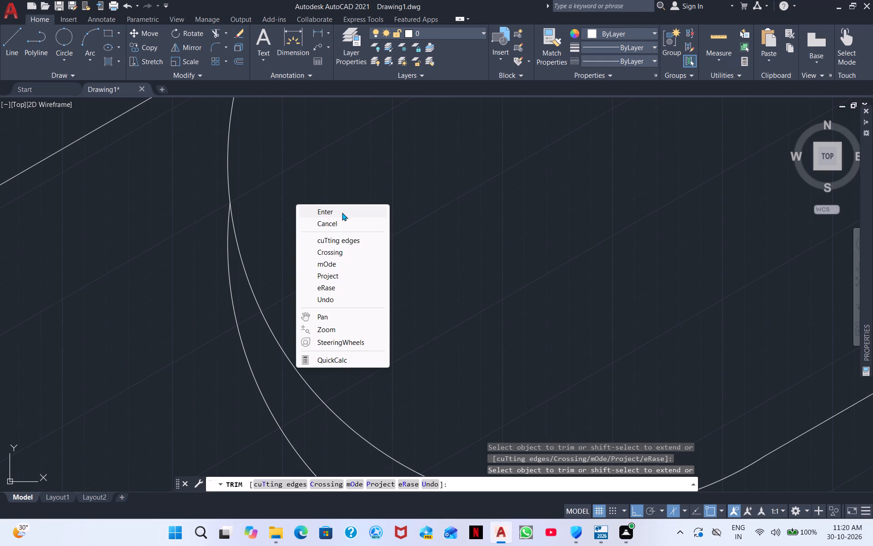
click(342, 212)
Draw a line from the copied arc's free end, parallel to the raised wing's front edge, to the box's outer vertical edge.
scroll(382, 222, down, 1)
scroll(451, 241, down, 1)
middle_drag(284, 213, 209, 211)
middle_drag(379, 229, 183, 177)
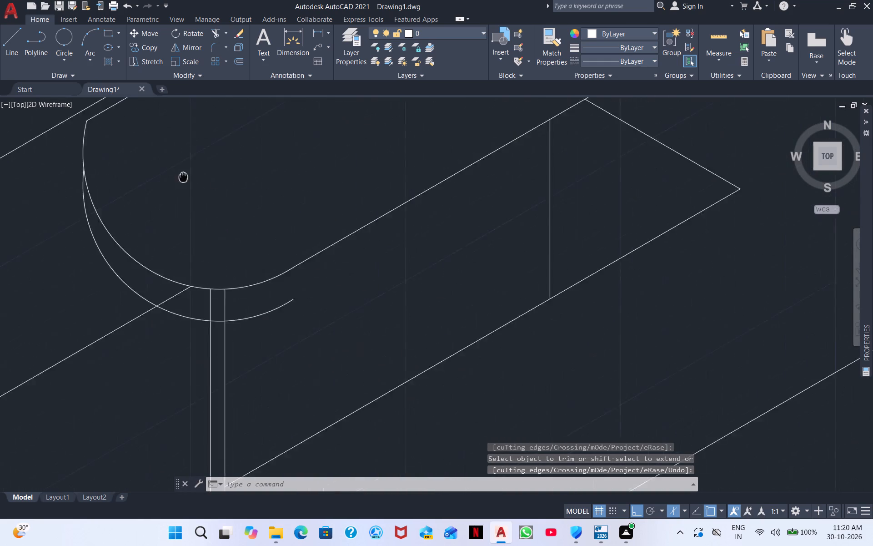
middle_drag(183, 177, 79, 182)
scroll(307, 260, down, 2)
middle_drag(414, 204, 216, 220)
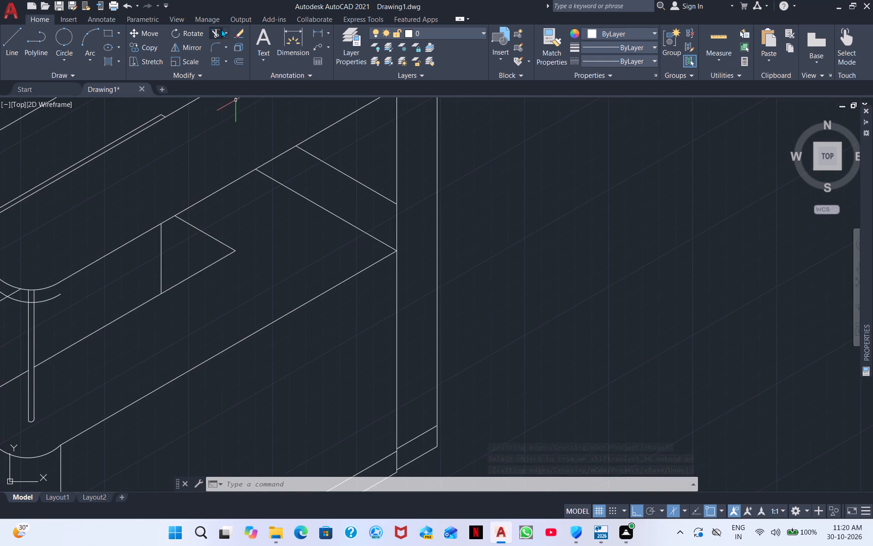
click(18, 38)
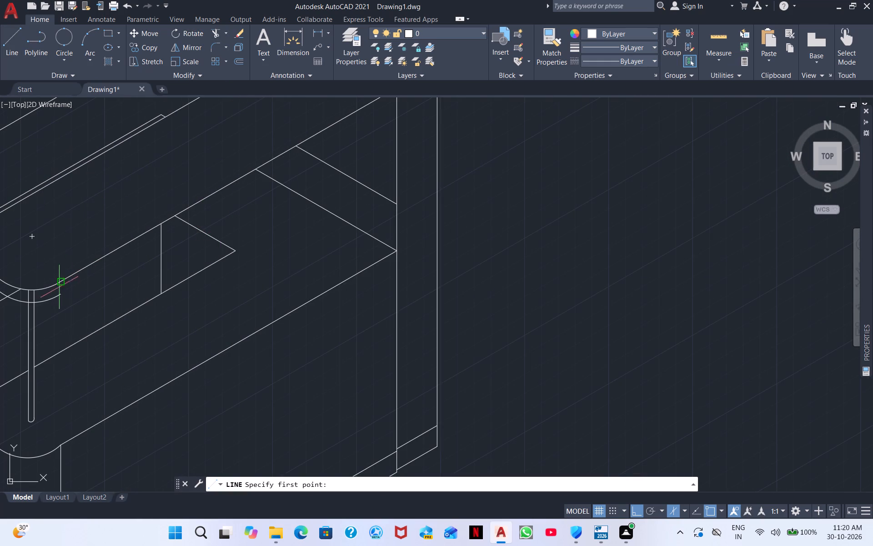
click(64, 293)
middle_drag(424, 185, 257, 313)
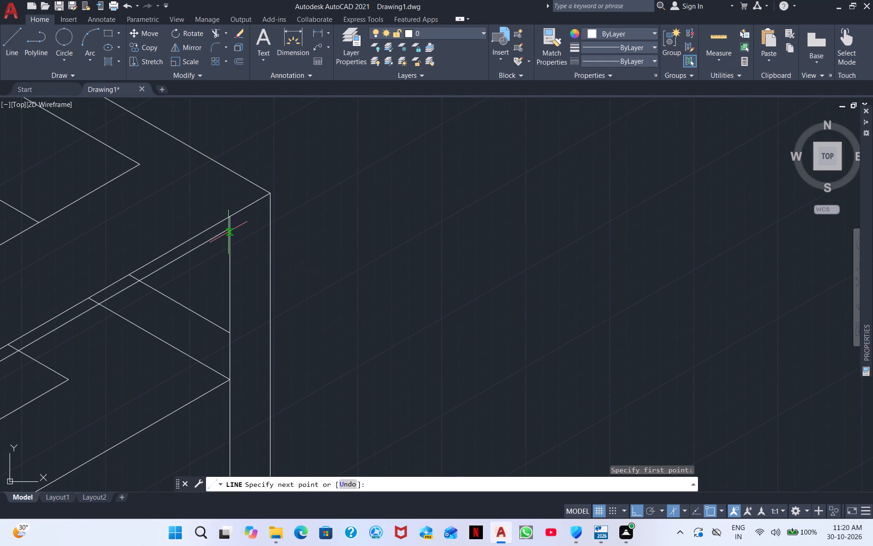
scroll(229, 232, up, 5)
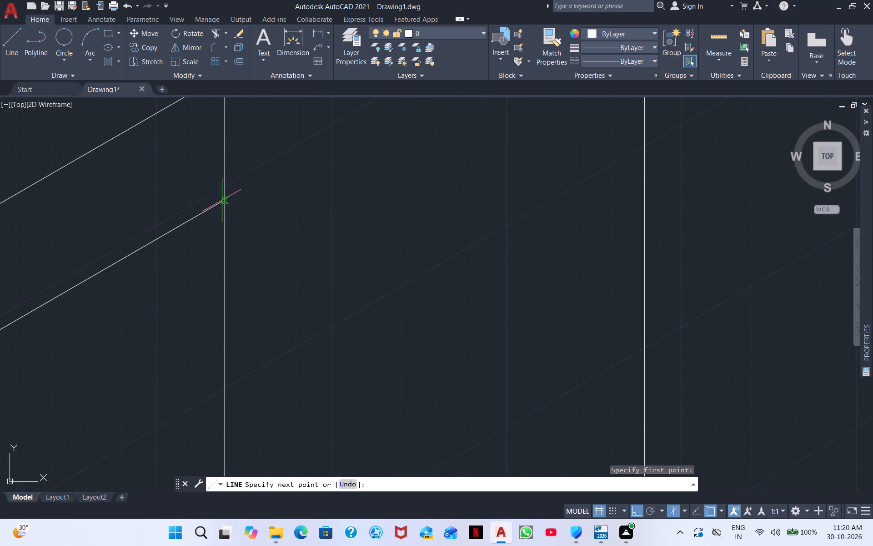
scroll(405, 154, down, 1)
middle_drag(407, 160, 257, 339)
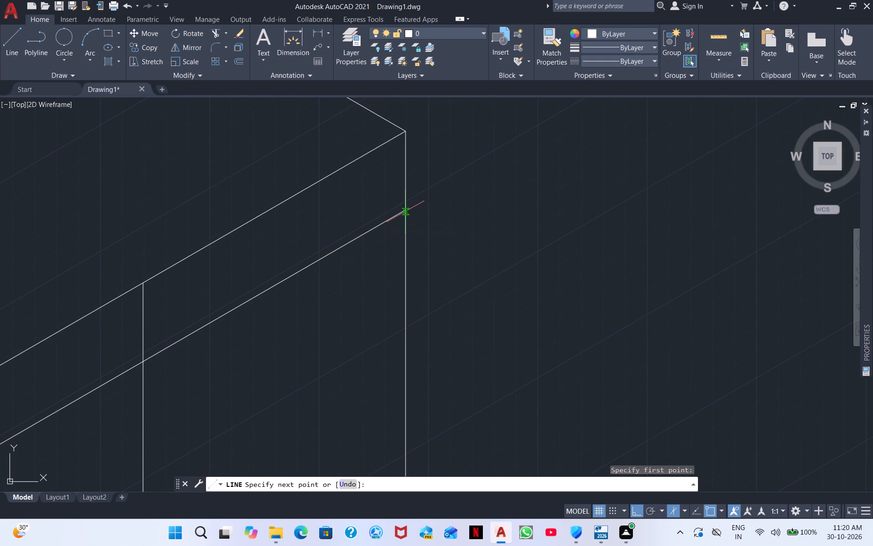
click(405, 212)
right_click(472, 215)
click(527, 225)
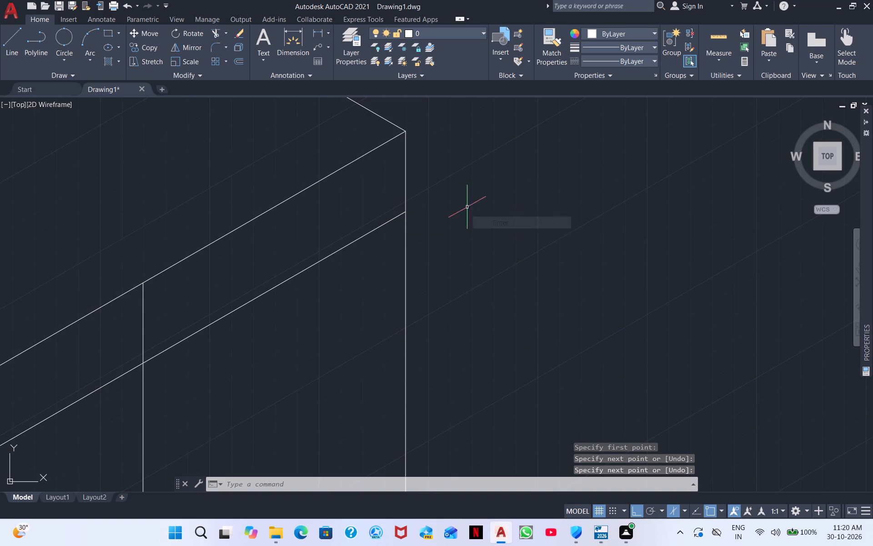
Trim the vertical and slanted lines where they cross the straight band between the raised wing's top and bottom front edges.
click(212, 34)
drag(301, 229, 119, 320)
scroll(109, 321, down, 2)
middle_drag(184, 298, 473, 142)
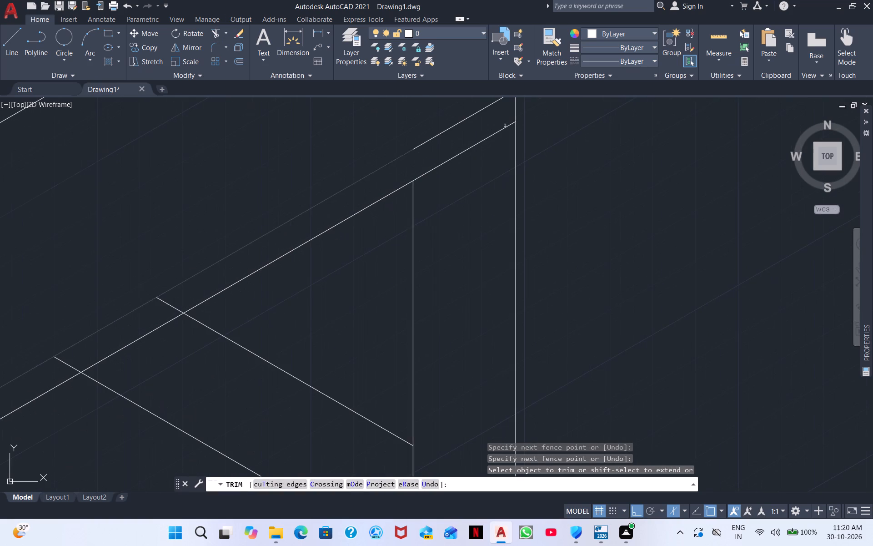
middle_drag(205, 287, 352, 202)
drag(361, 201, 318, 227)
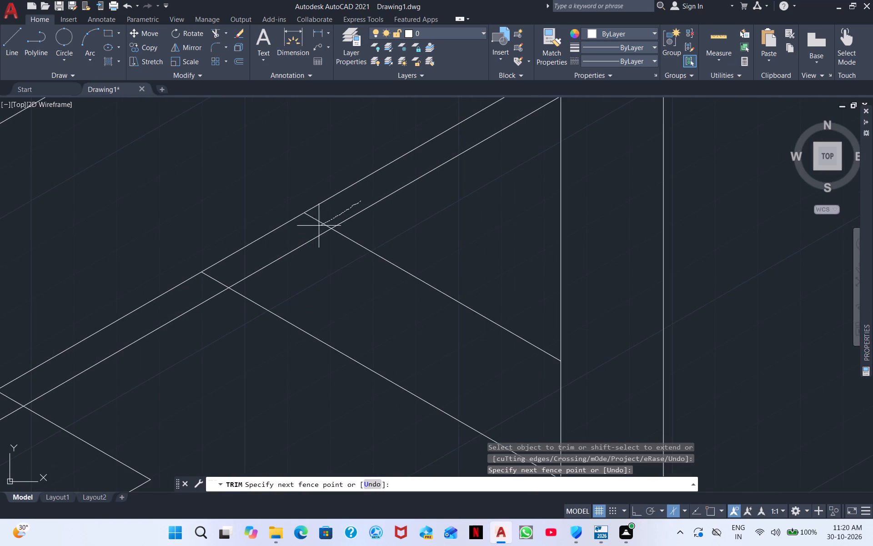
drag(318, 227, 196, 294)
middle_drag(164, 229, 542, 0)
scroll(284, 157, down, 1)
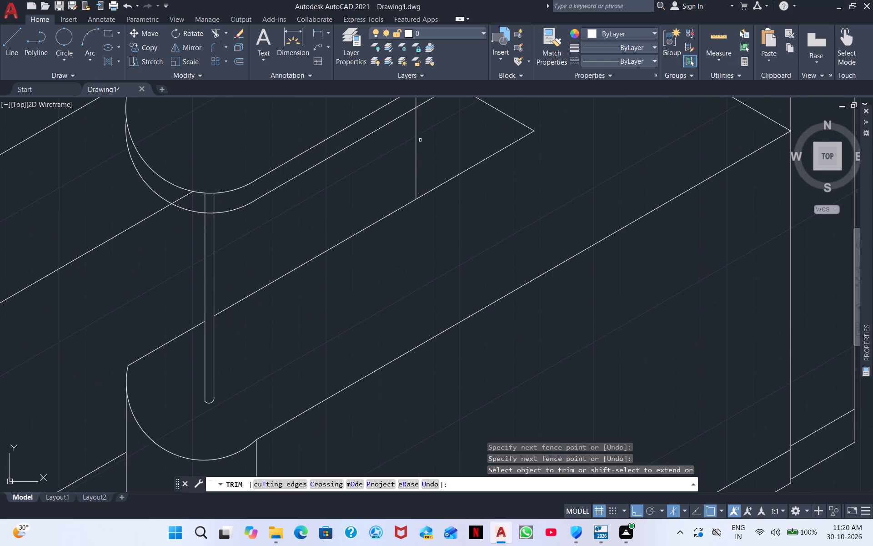
middle_drag(413, 161, 226, 317)
drag(269, 232, 255, 238)
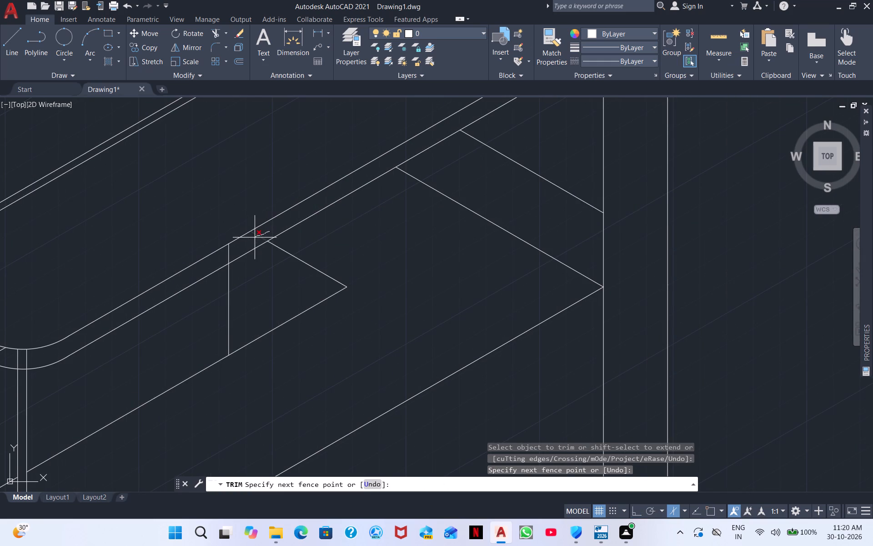
drag(255, 238, 215, 262)
Trim the upper ends of the pin's verticals and the edge behind them between the raised wing's two rounded arcs.
middle_drag(119, 235, 393, 65)
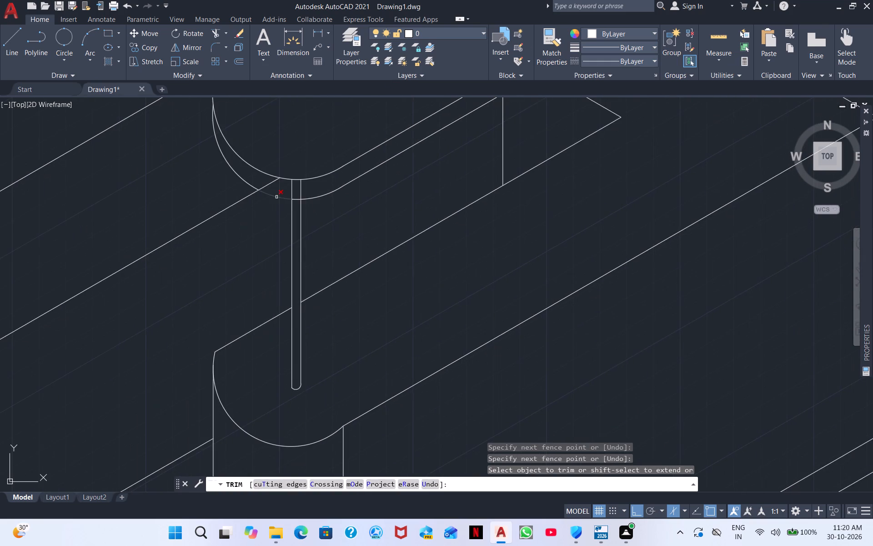
scroll(276, 197, up, 3)
drag(246, 132, 402, 160)
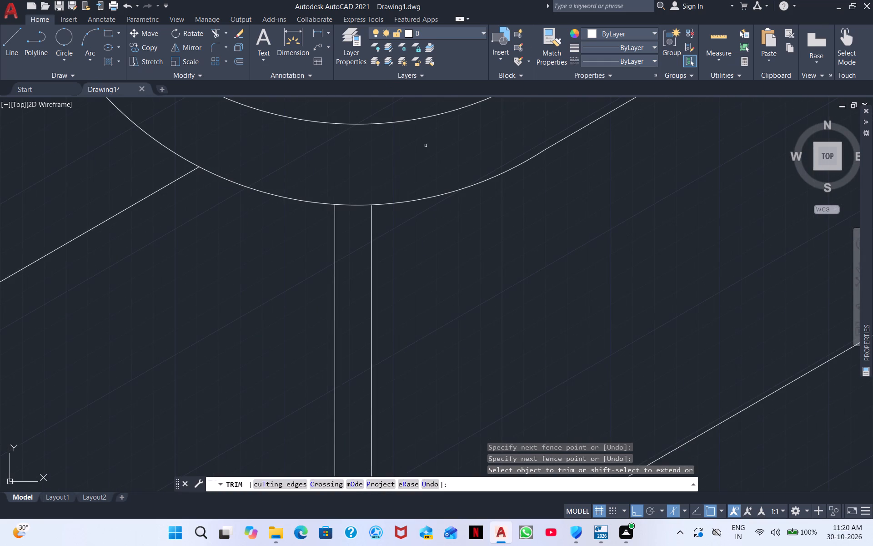
scroll(426, 145, down, 2)
scroll(476, 124, down, 3)
middle_drag(516, 173, 156, 279)
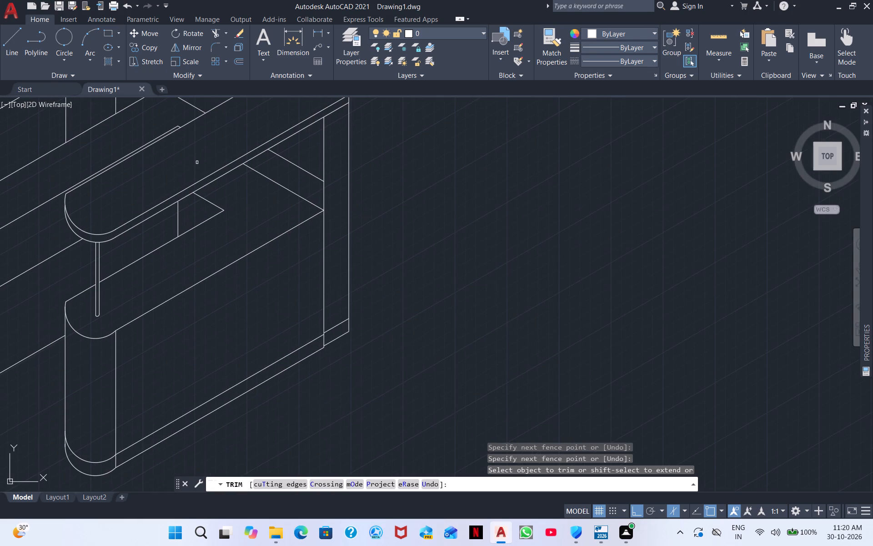
middle_drag(198, 187, 204, 251)
right_click(509, 239)
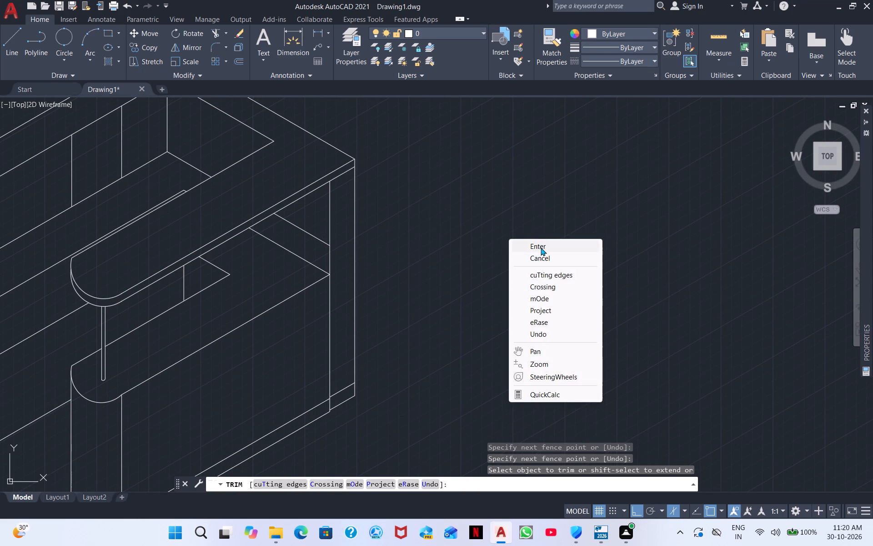
click(541, 248)
Draw a vertical line about 88 units long from the upper block's long inner top edge, near its free end, past the bottom edge.
middle_drag(447, 213, 567, 180)
scroll(567, 180, down, 2)
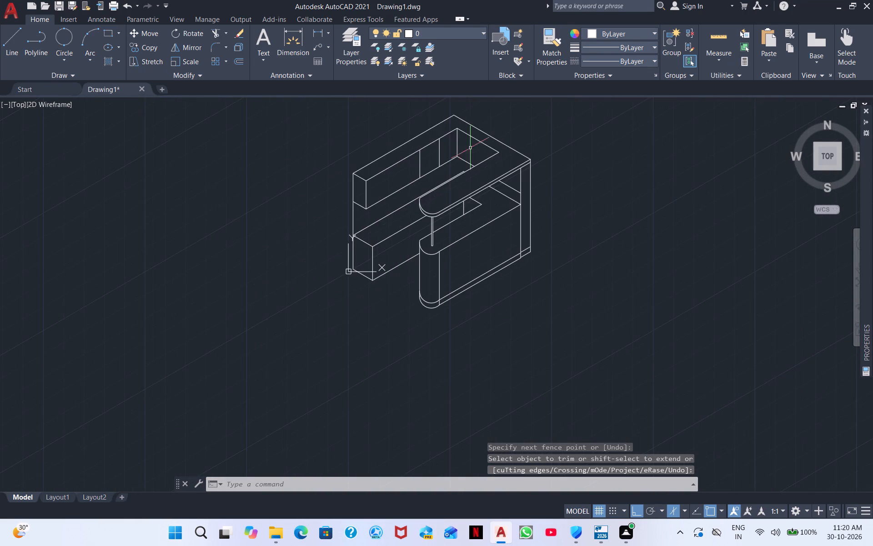
scroll(440, 147, up, 2)
scroll(350, 192, up, 2)
middle_drag(253, 213, 183, 44)
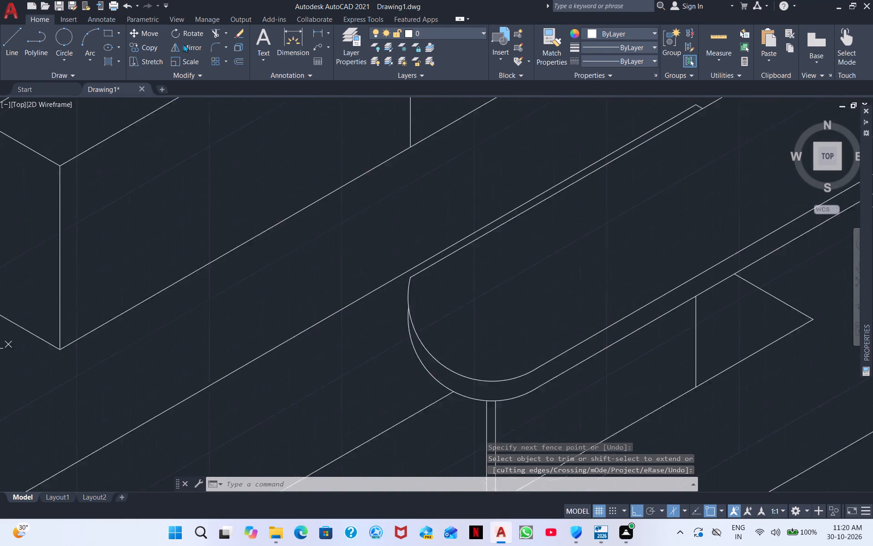
middle_drag(183, 44, 204, 63)
click(20, 44)
scroll(81, 159, down, 2)
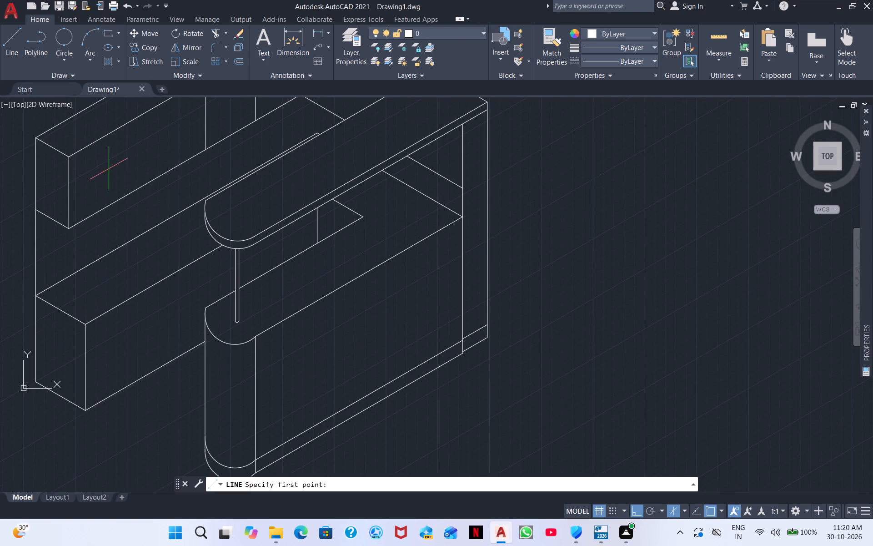
middle_drag(110, 168, 98, 219)
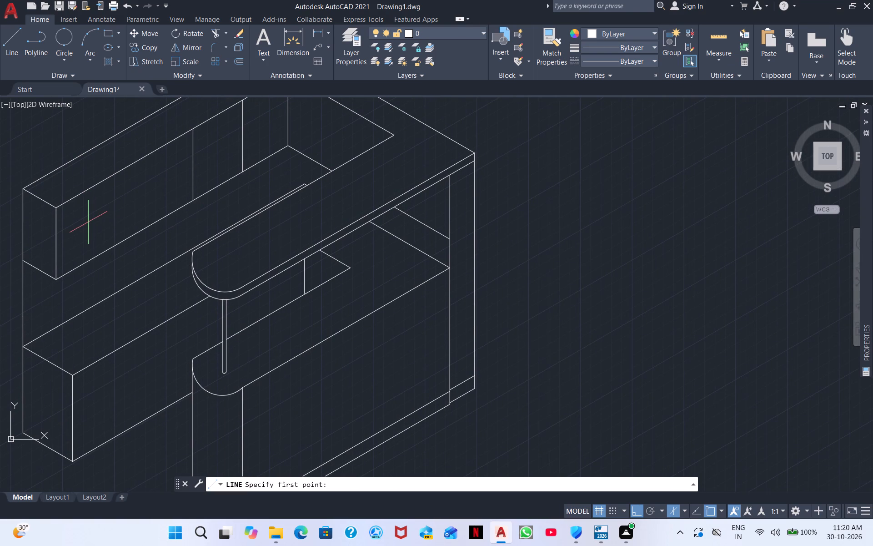
scroll(98, 187, up, 1)
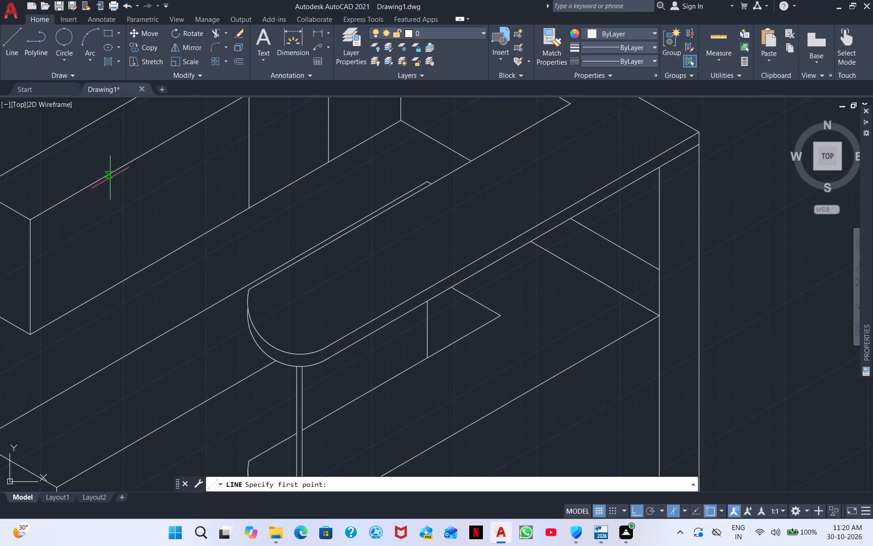
click(111, 178)
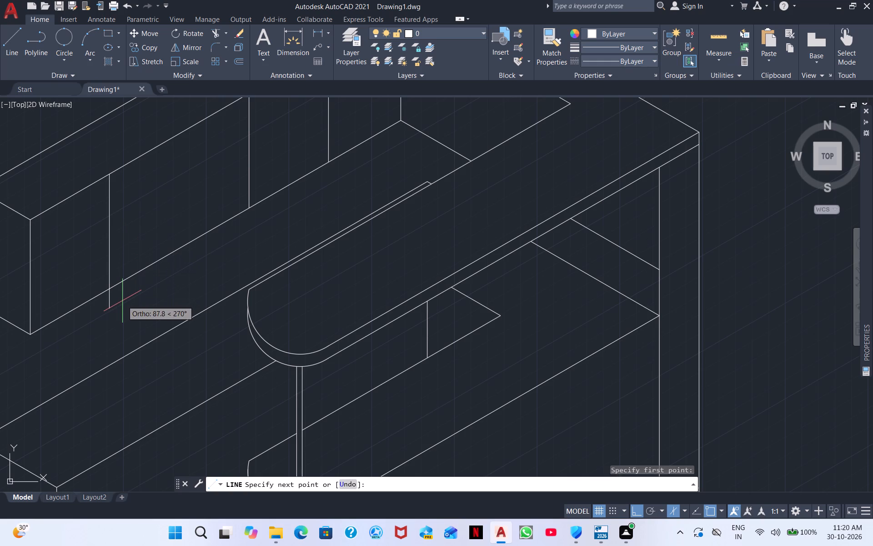
click(122, 301)
right_click(141, 295)
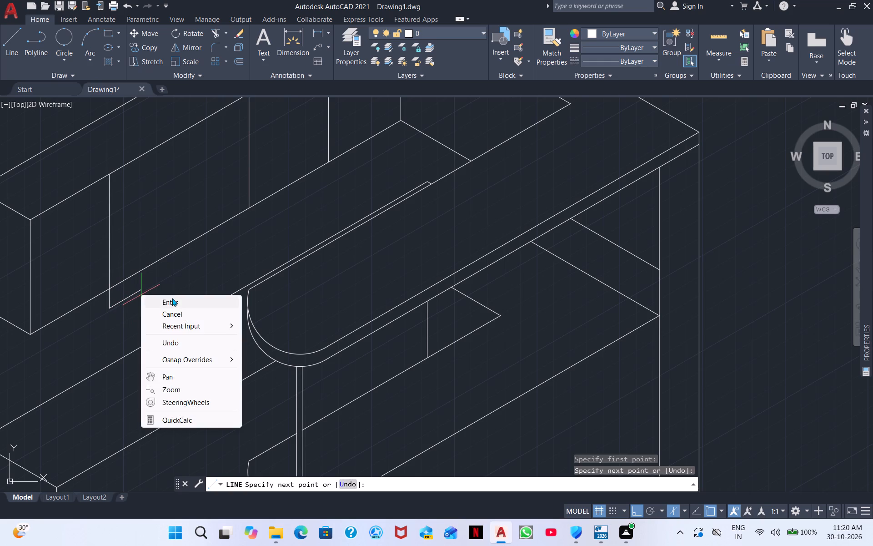
click(172, 298)
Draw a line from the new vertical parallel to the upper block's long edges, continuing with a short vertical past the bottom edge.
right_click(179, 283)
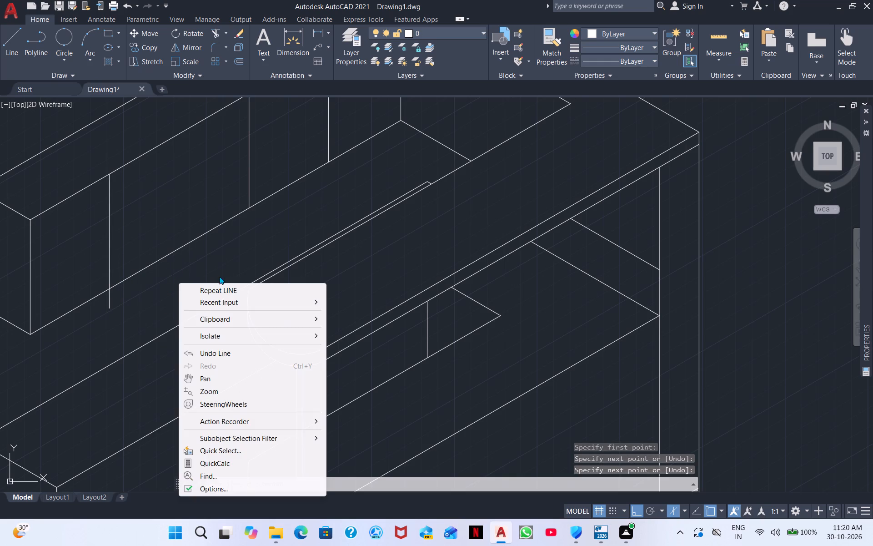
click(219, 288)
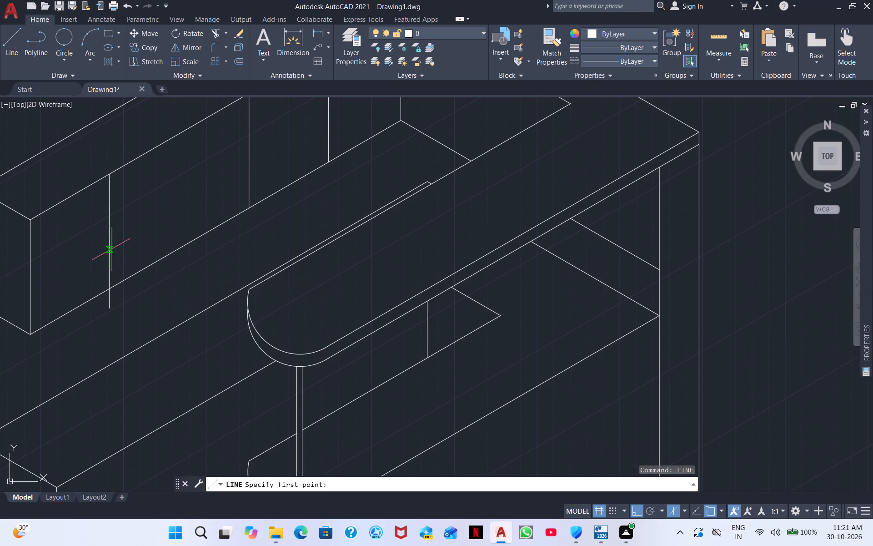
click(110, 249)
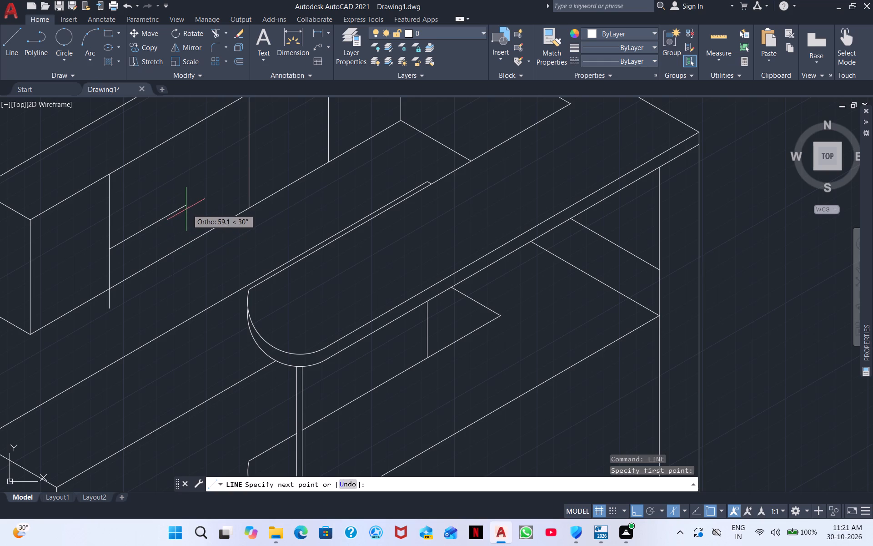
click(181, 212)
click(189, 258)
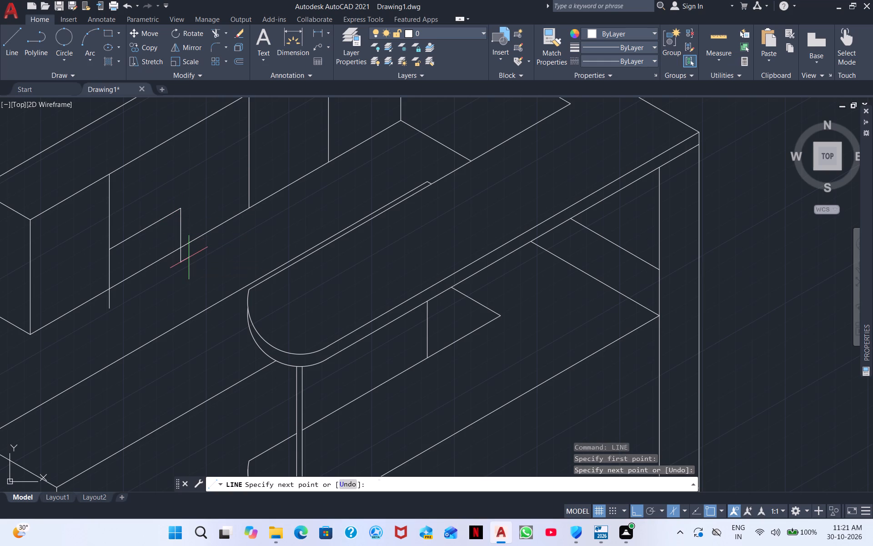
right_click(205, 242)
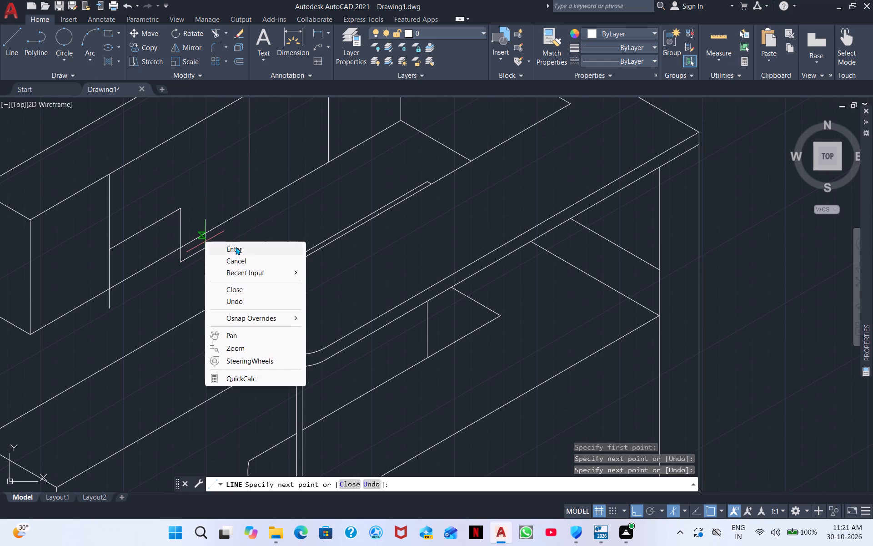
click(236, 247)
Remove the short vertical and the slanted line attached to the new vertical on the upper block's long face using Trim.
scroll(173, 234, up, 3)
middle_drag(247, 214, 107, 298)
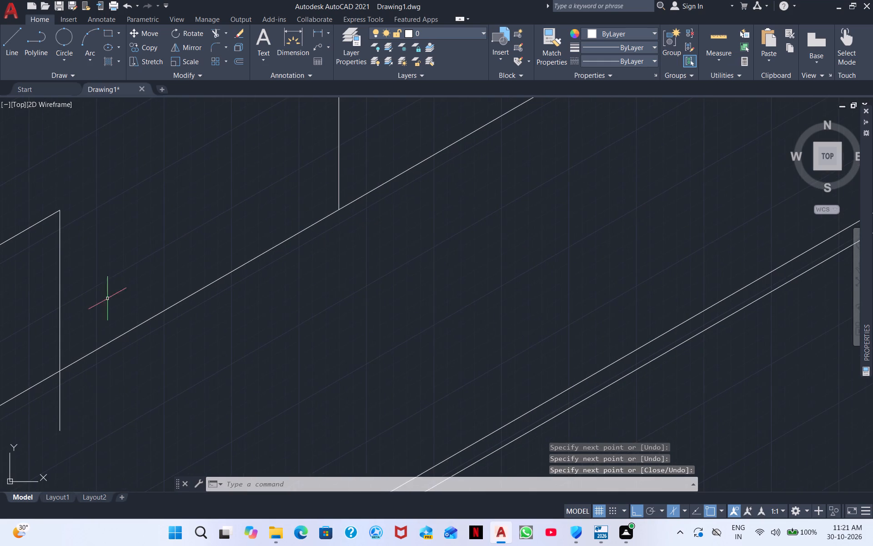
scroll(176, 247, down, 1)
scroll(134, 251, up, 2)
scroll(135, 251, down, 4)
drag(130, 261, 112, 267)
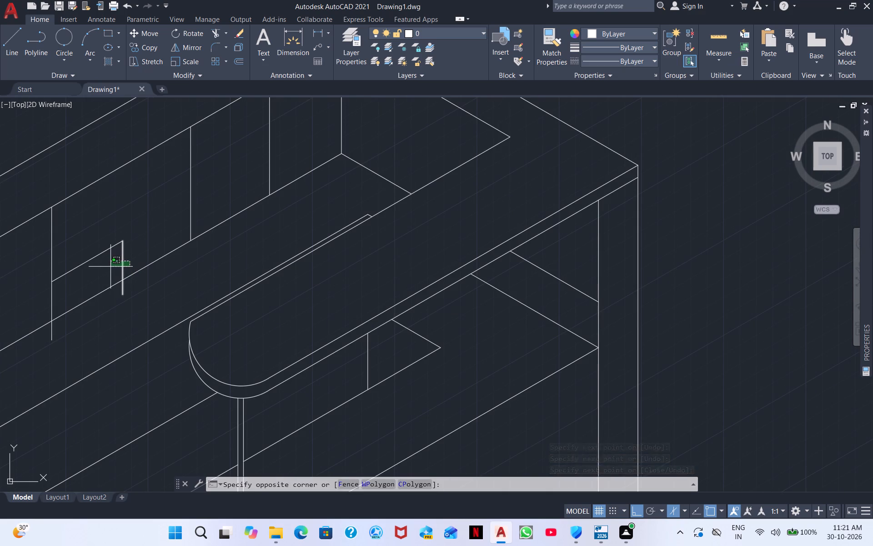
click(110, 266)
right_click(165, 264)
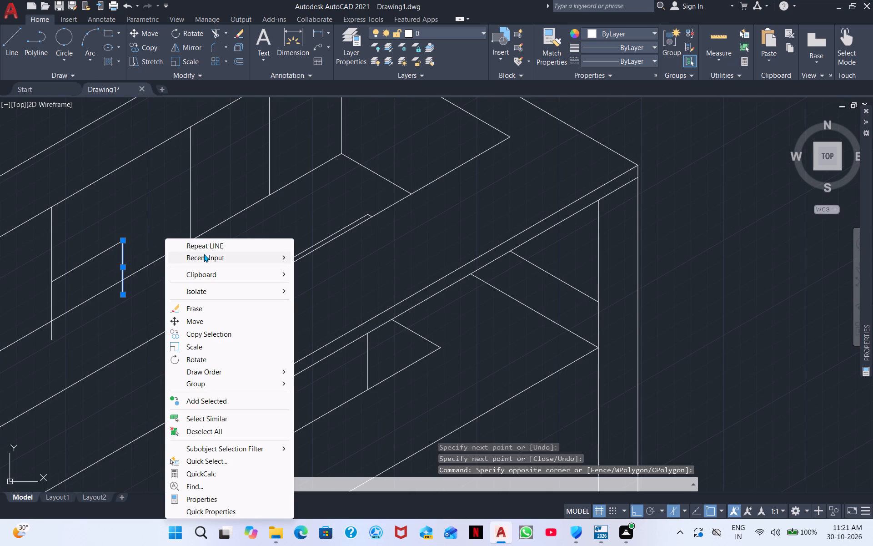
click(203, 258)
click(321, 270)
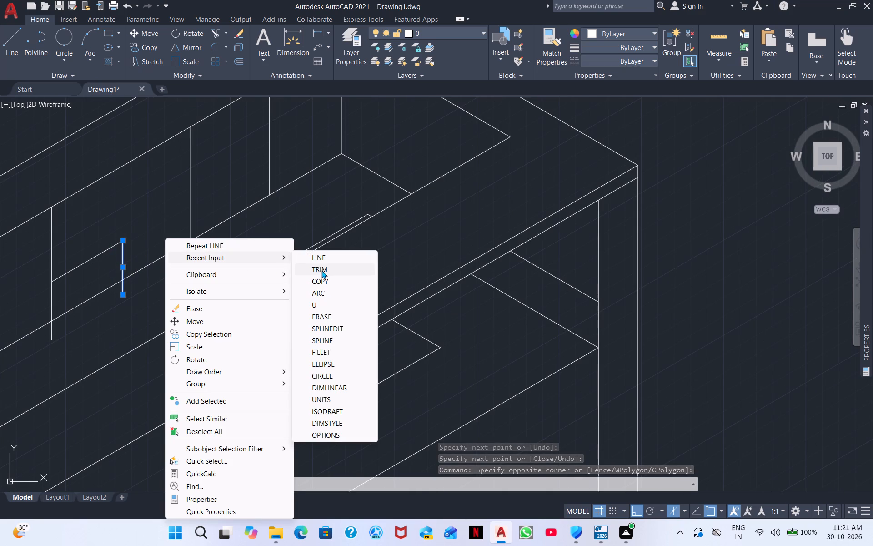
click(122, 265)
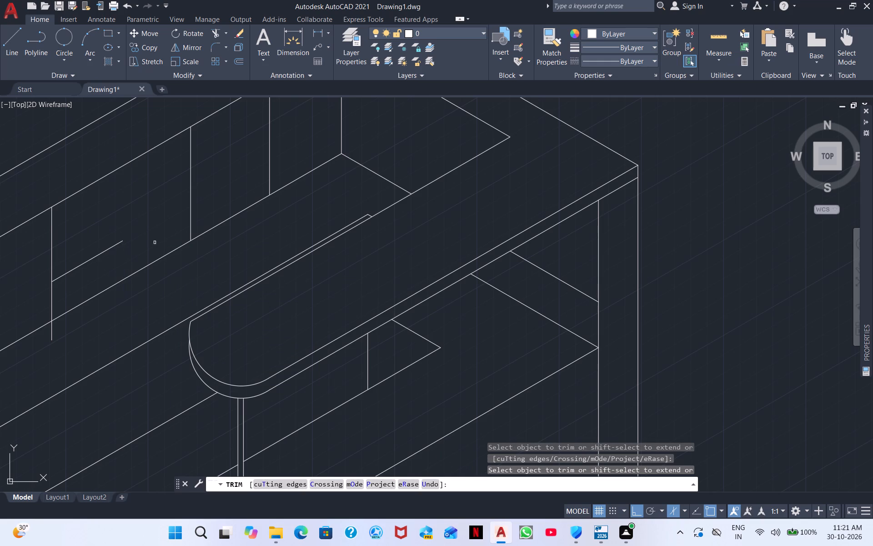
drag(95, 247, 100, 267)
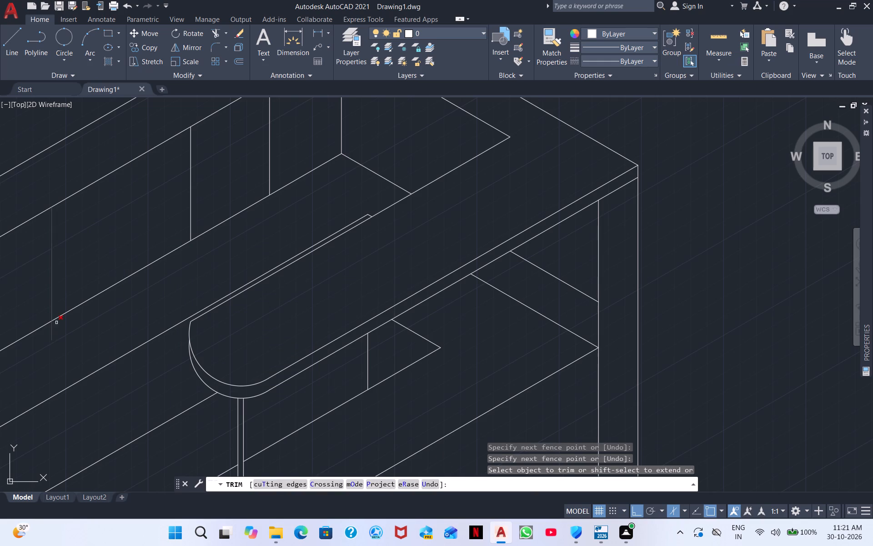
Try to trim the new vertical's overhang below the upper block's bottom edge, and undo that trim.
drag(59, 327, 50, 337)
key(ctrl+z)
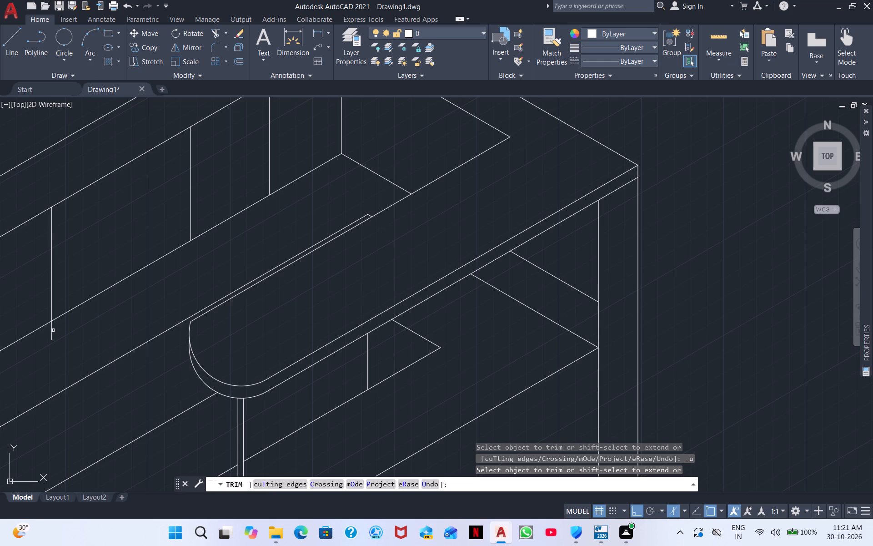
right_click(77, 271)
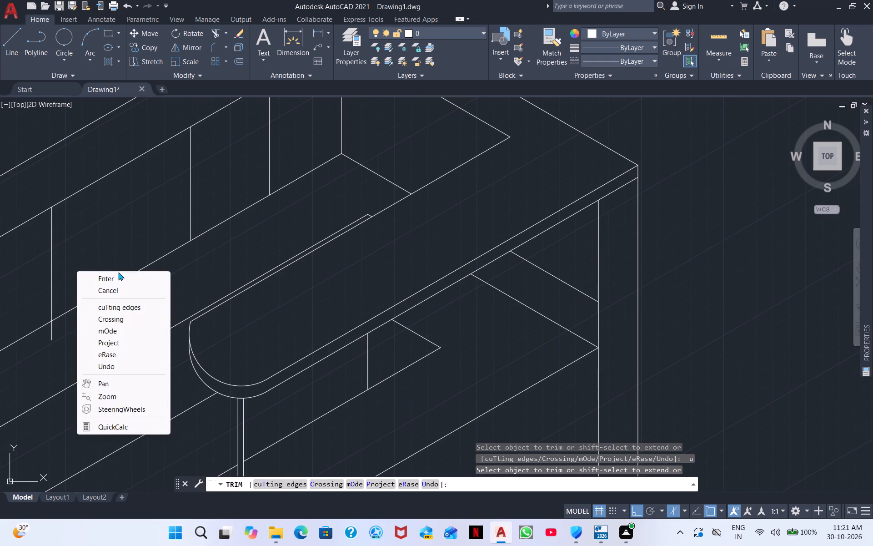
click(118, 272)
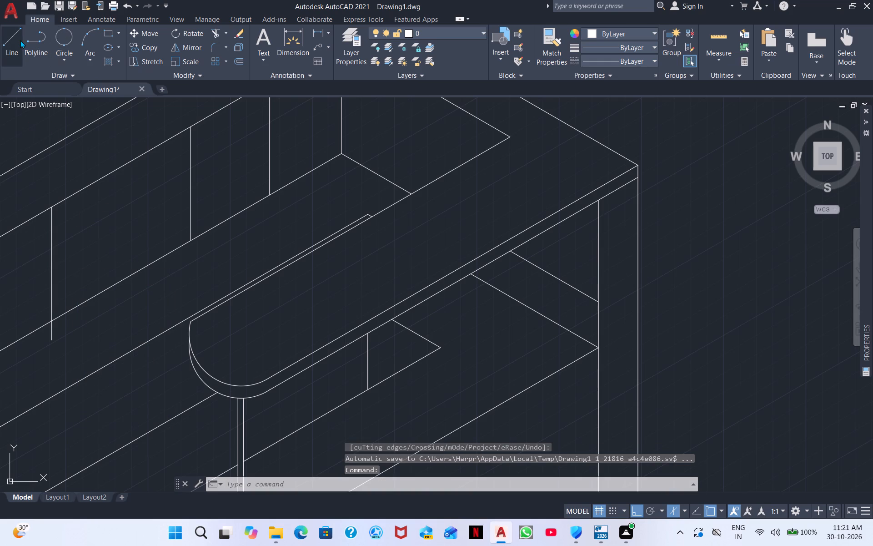
Draw a second vertical from the upper block's top edge past its bottom edge, between the new vertical and the wall's nearest vertical.
click(20, 39)
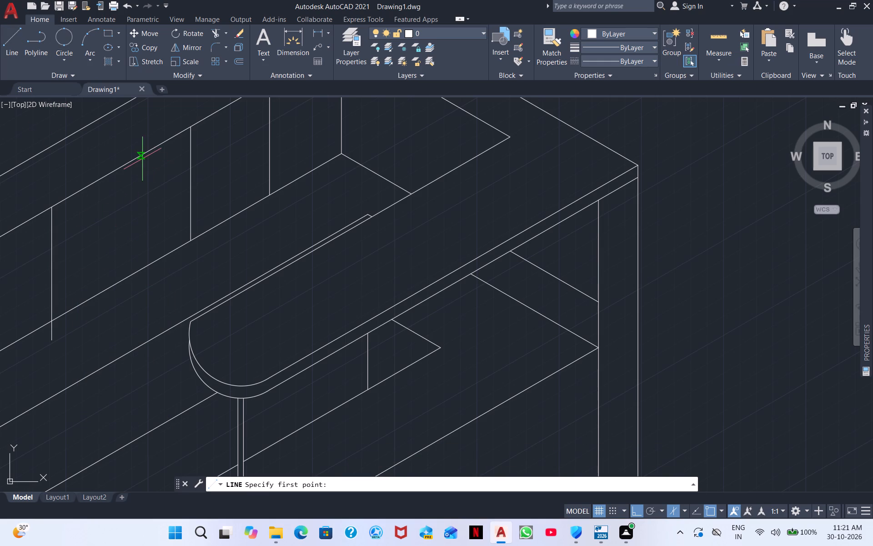
click(149, 152)
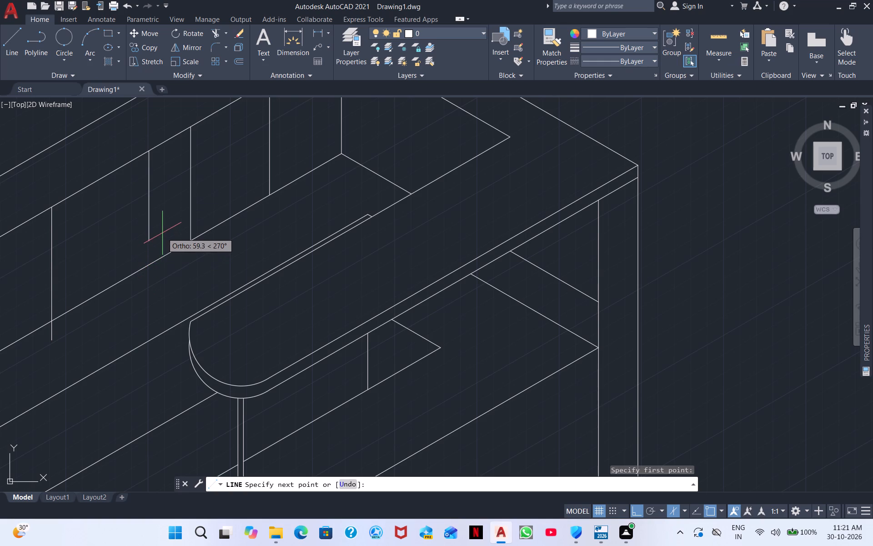
click(151, 274)
right_click(181, 268)
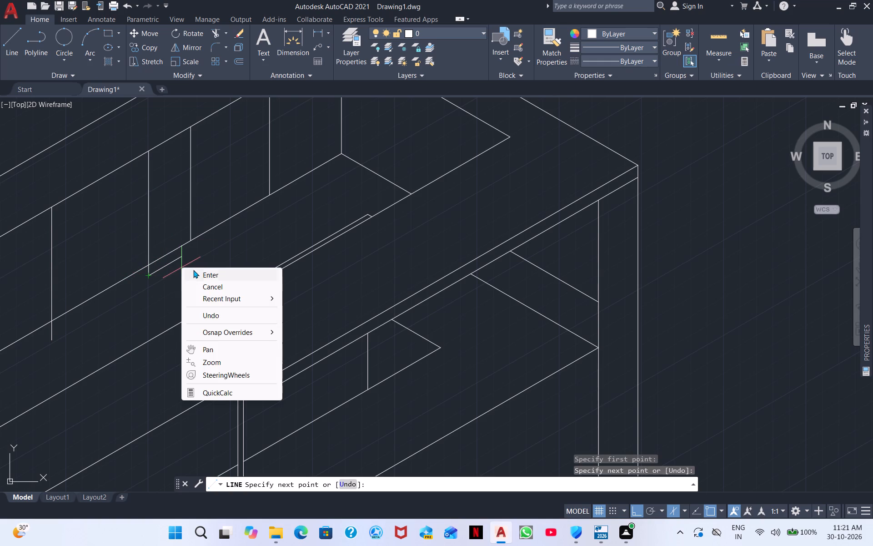
click(200, 271)
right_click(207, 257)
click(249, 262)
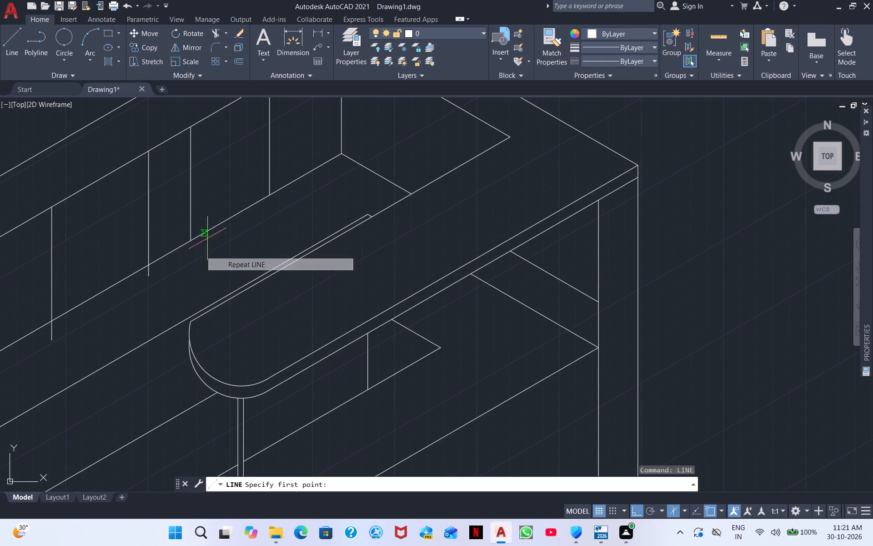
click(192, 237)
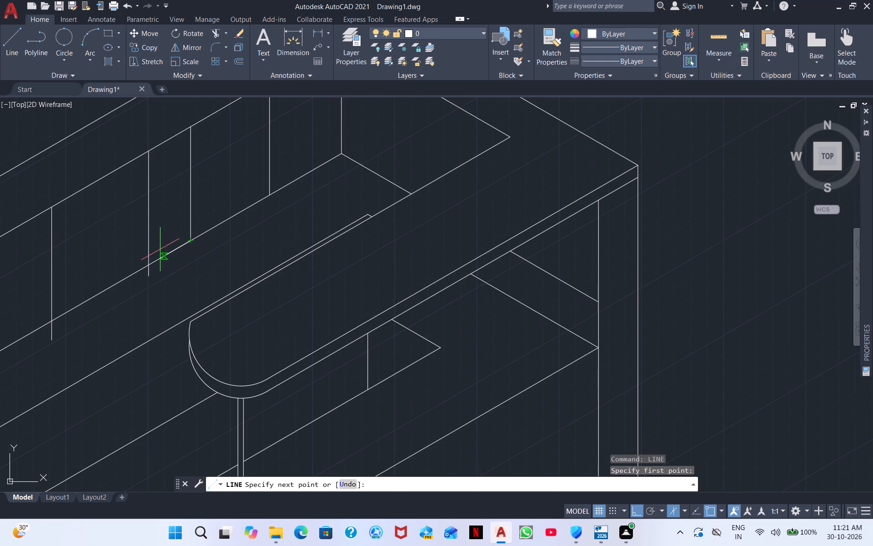
In Isoplane Left, draw a line about 93 units long from the second vertical's bottom-edge crossing through the first vertical's top end.
key(F5)
key(Escape)
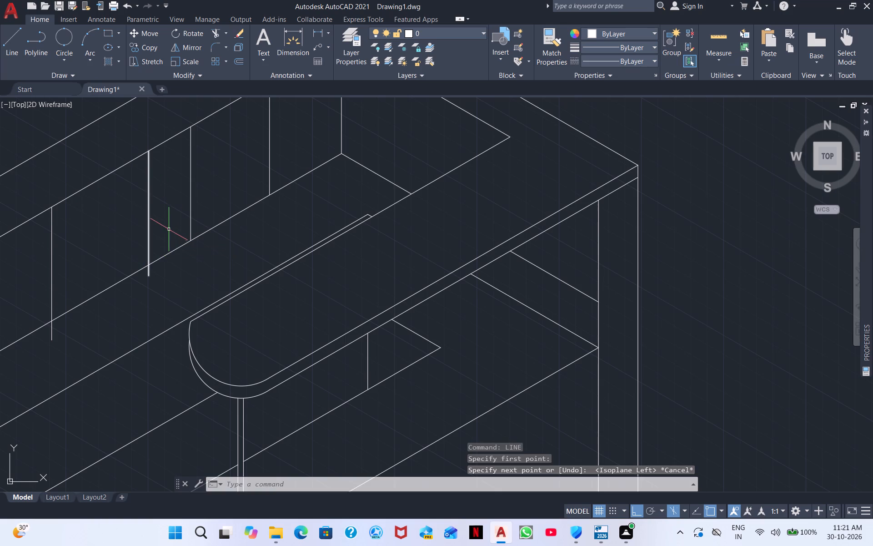
click(20, 46)
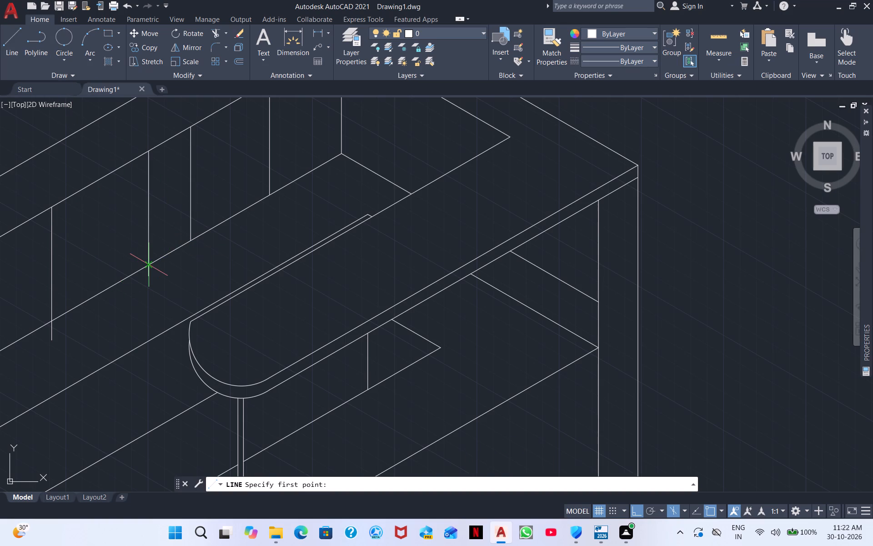
click(147, 265)
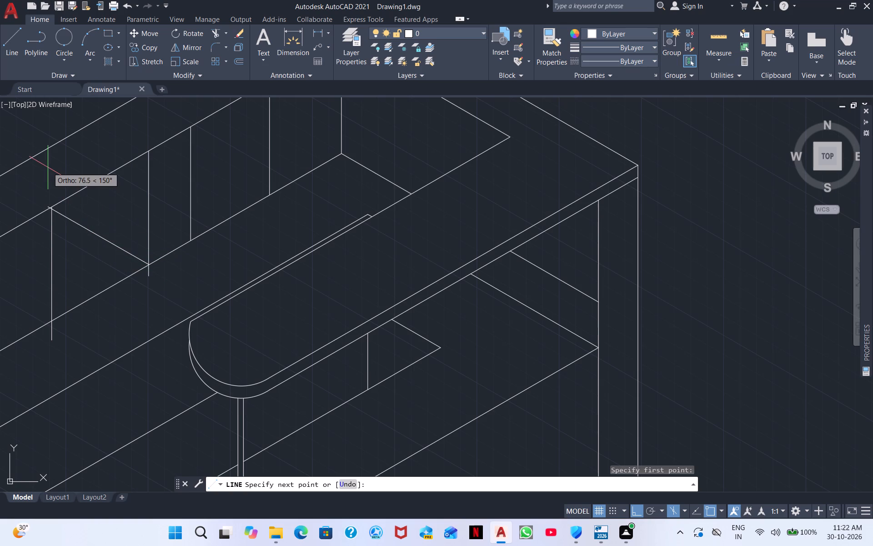
click(25, 179)
key(Escape)
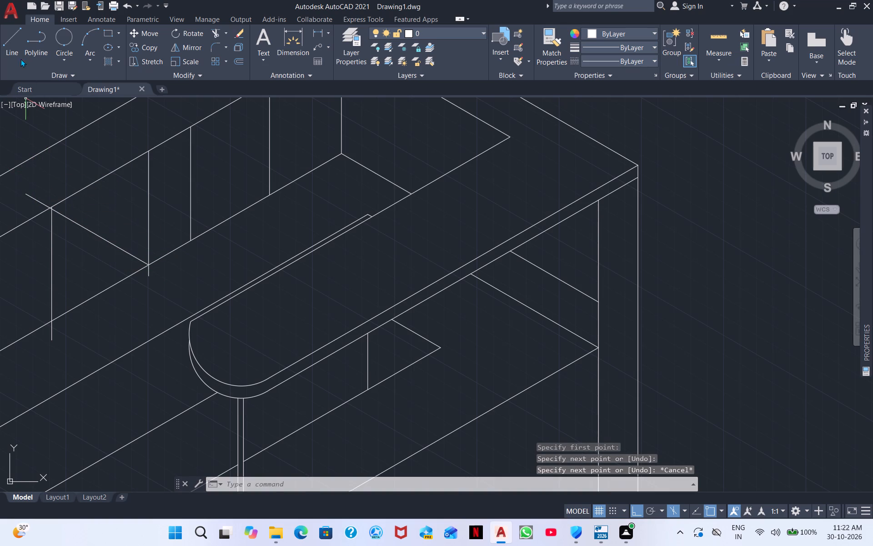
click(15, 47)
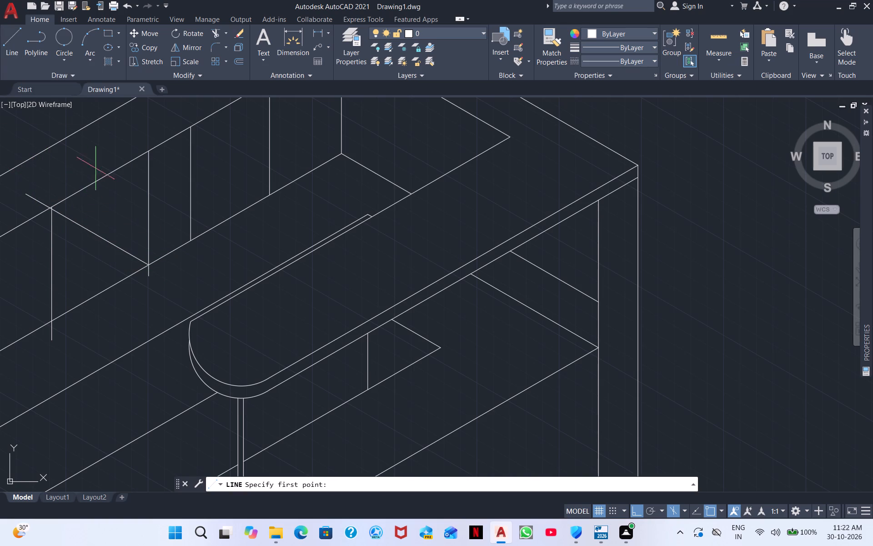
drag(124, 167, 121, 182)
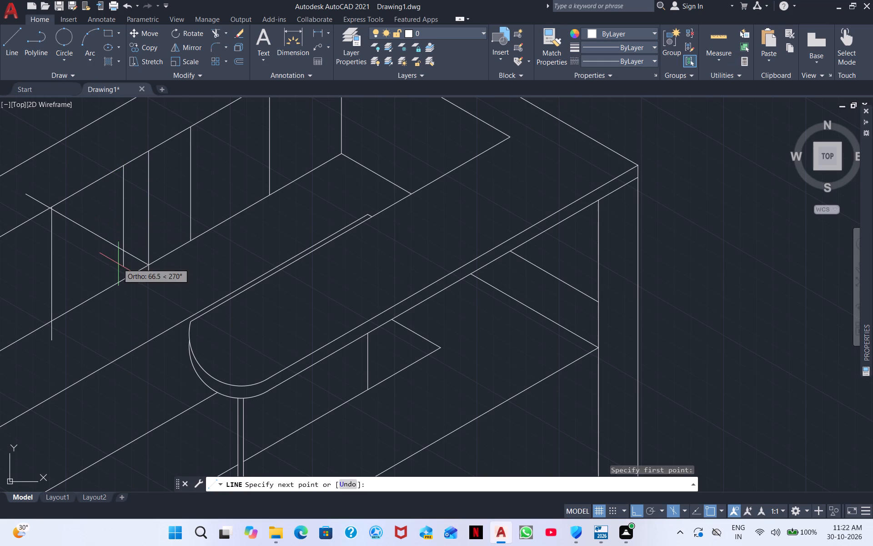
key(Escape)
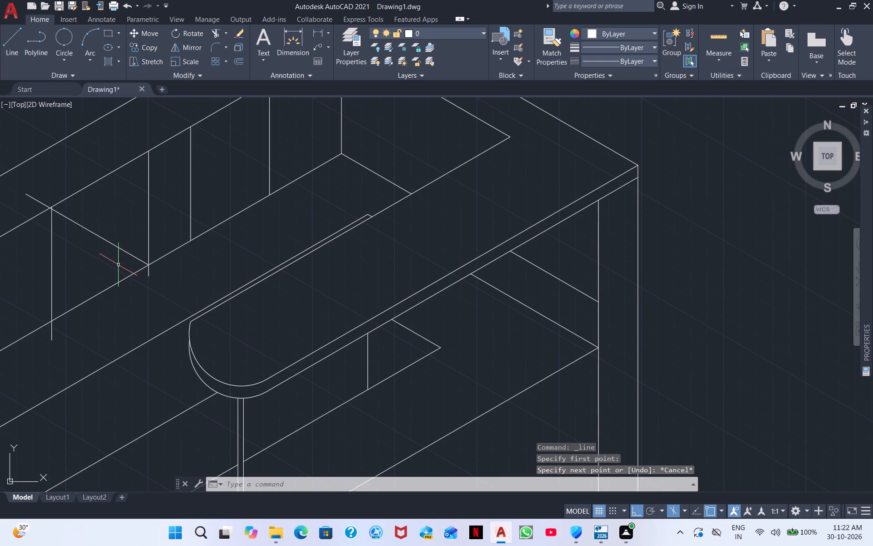
Draw a third vertical between the two verticals, close to the second, from the upper block's top edge past its bottom edge.
right_click(118, 265)
click(146, 273)
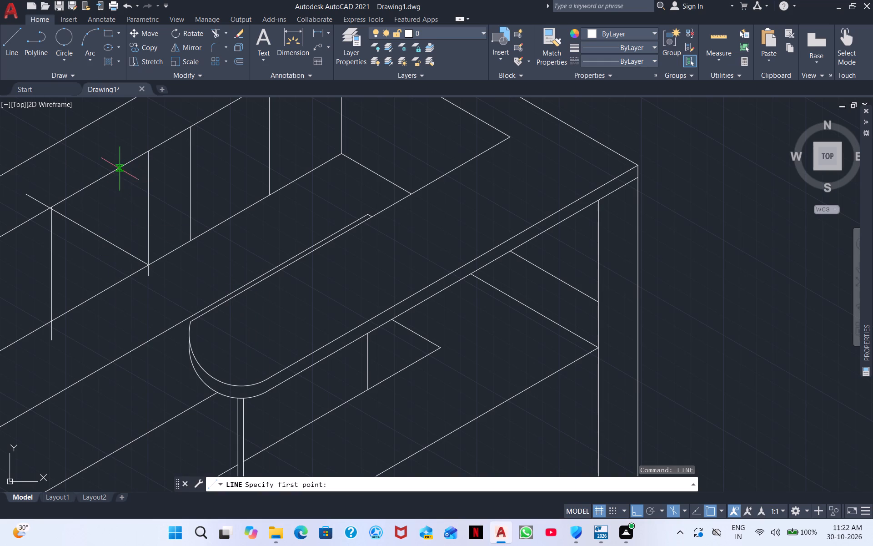
click(119, 170)
click(132, 298)
key(Escape)
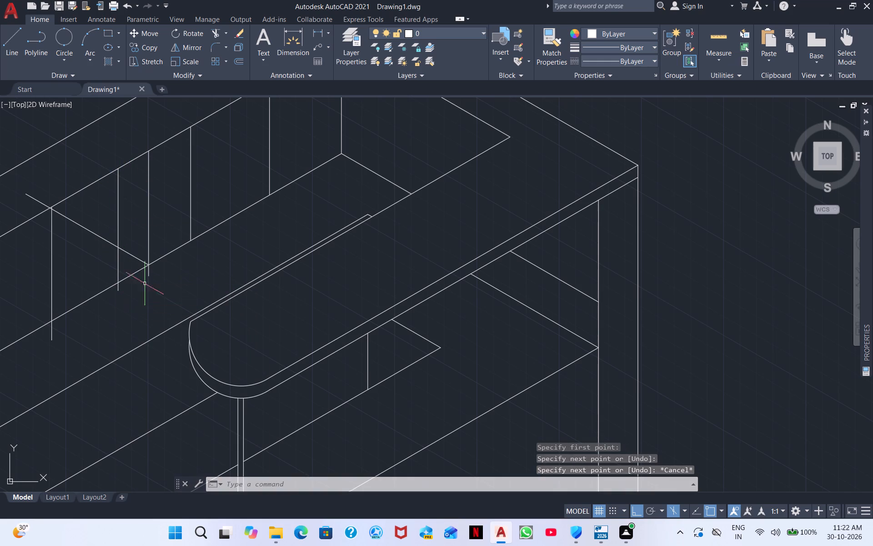
Trim the slanted line beyond the third vertical, the third vertical below the slanted line, and all vertical overhangs below the bottom edge.
click(213, 31)
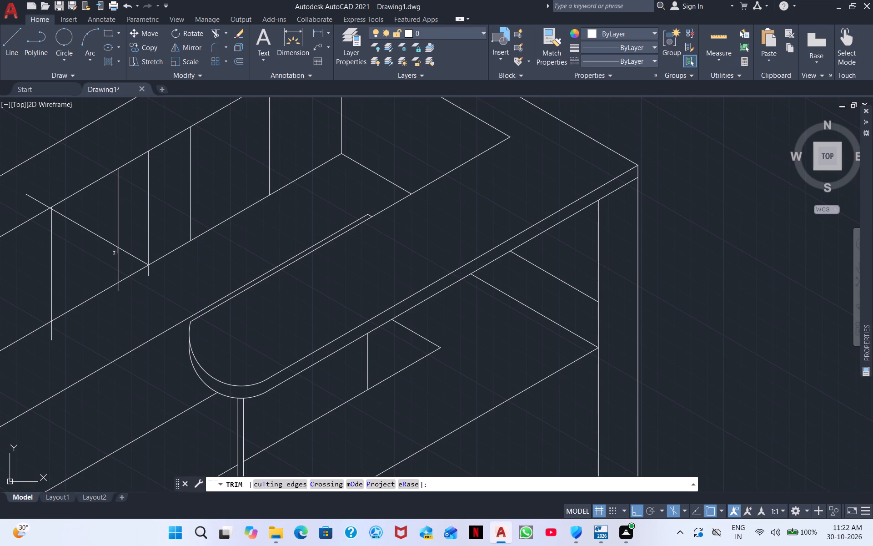
drag(119, 265, 124, 266)
drag(106, 233, 108, 253)
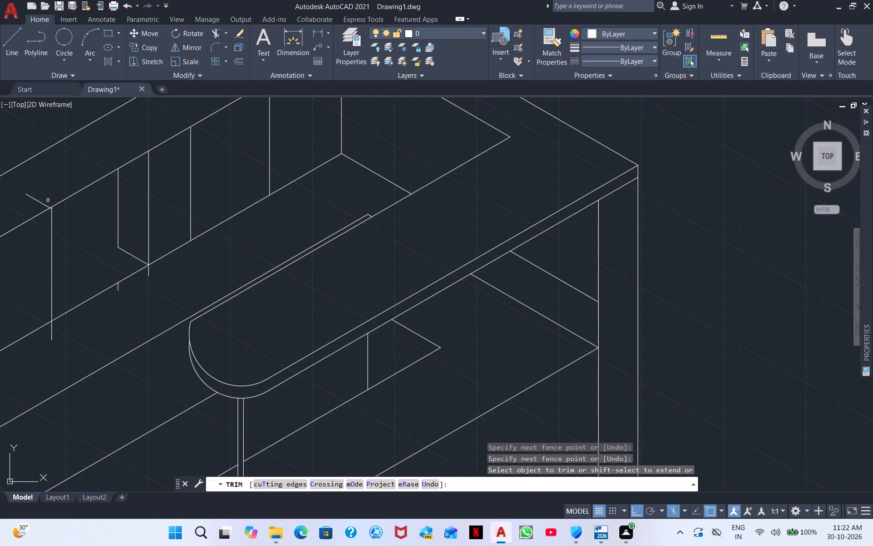
drag(48, 200, 35, 203)
scroll(50, 207, up, 3)
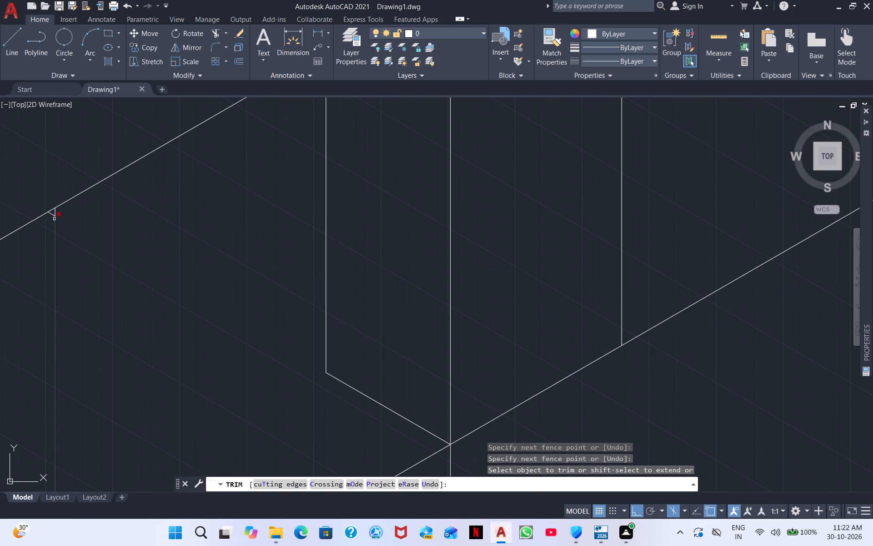
click(52, 214)
scroll(165, 273, down, 2)
middle_drag(156, 269, 121, 209)
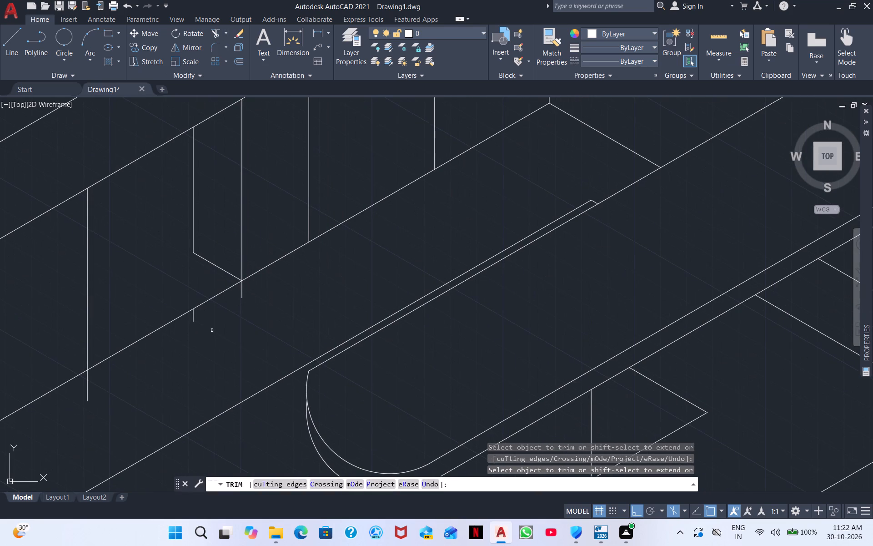
click(194, 313)
drag(244, 289, 235, 308)
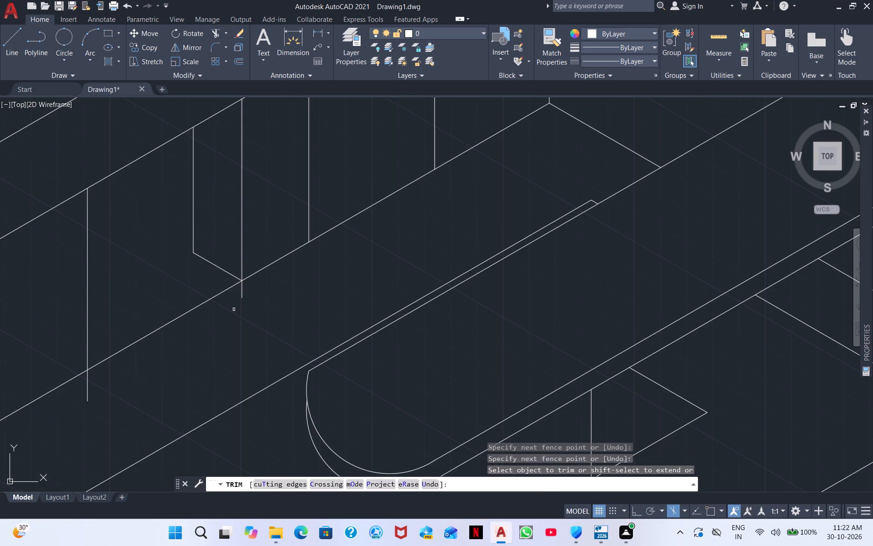
drag(241, 295, 251, 289)
drag(100, 382, 51, 406)
right_click(247, 334)
click(287, 338)
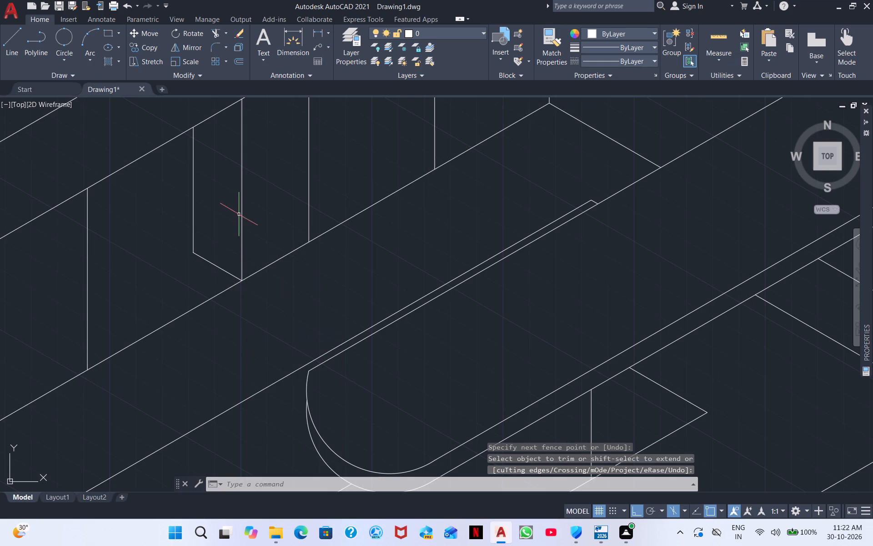
In Isoplane Top, draw a line about 75 units long from the first vertical to the second, parallel to the block's bottom edge.
click(7, 37)
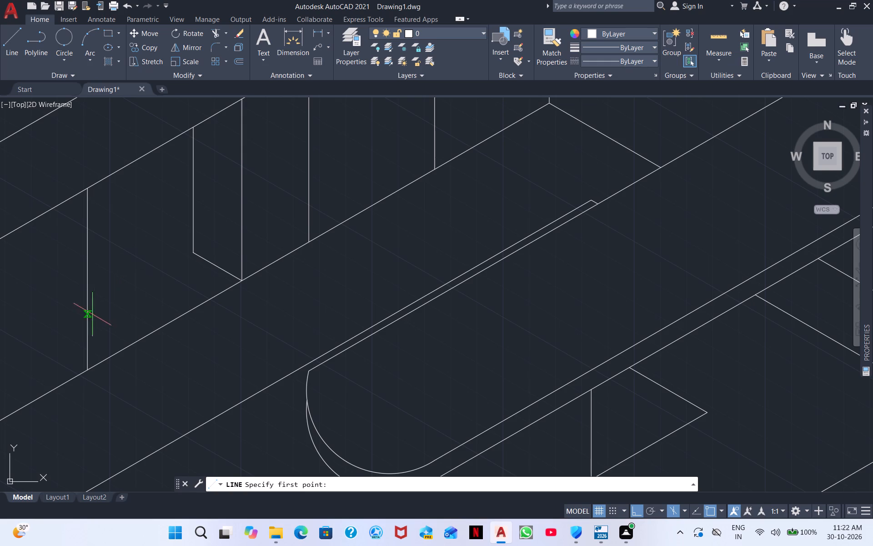
drag(87, 321, 91, 318)
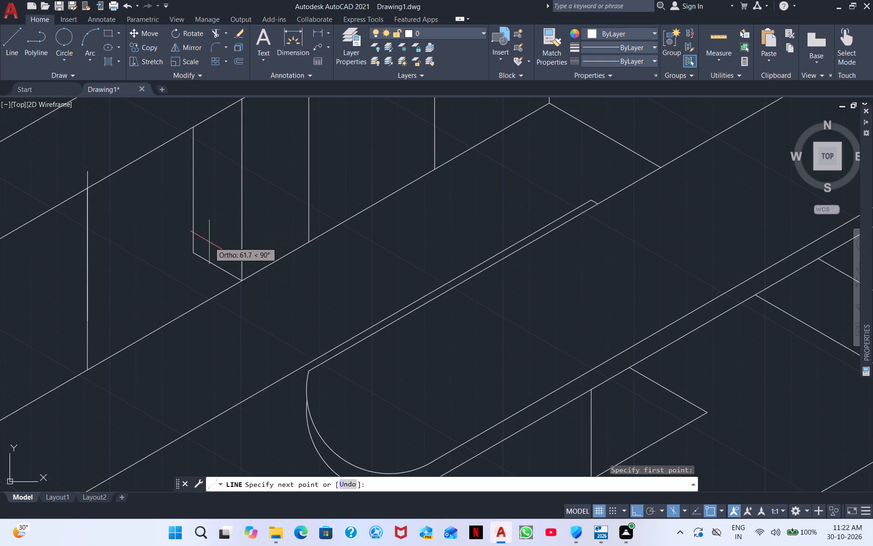
key(F5)
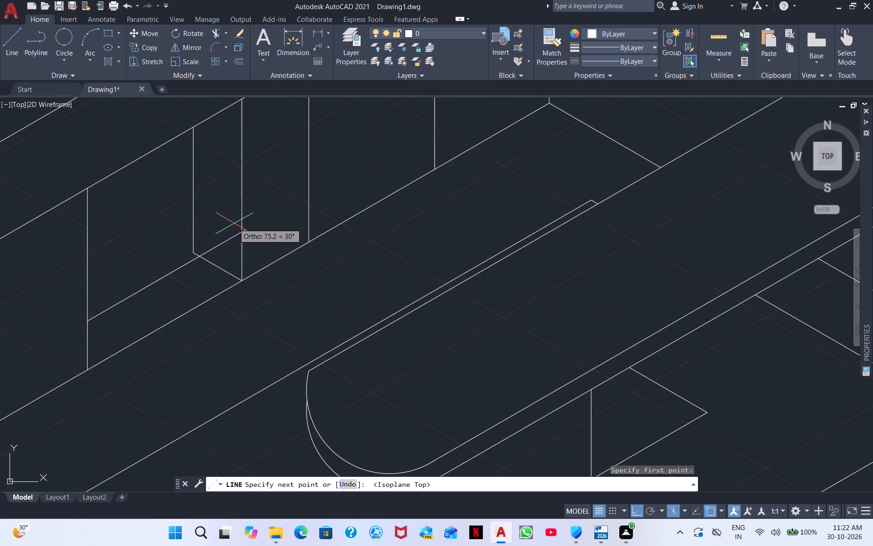
click(239, 233)
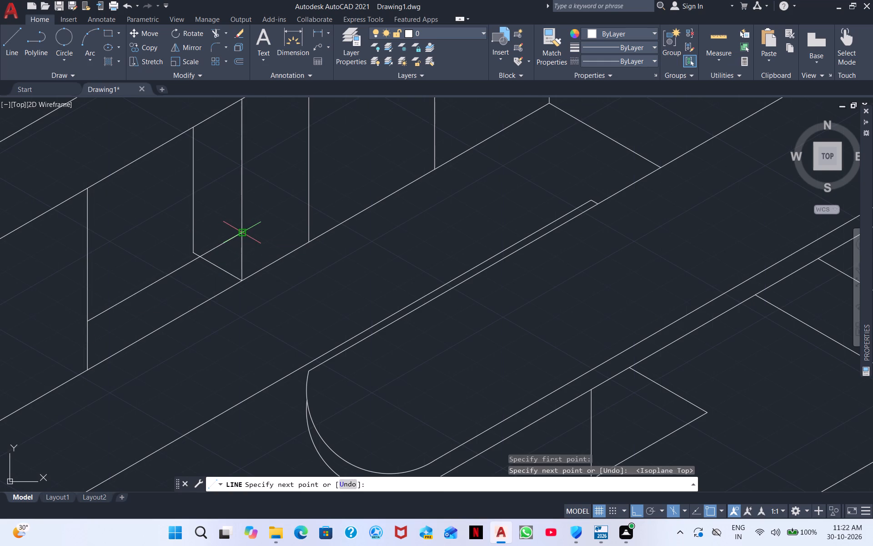
key(Escape)
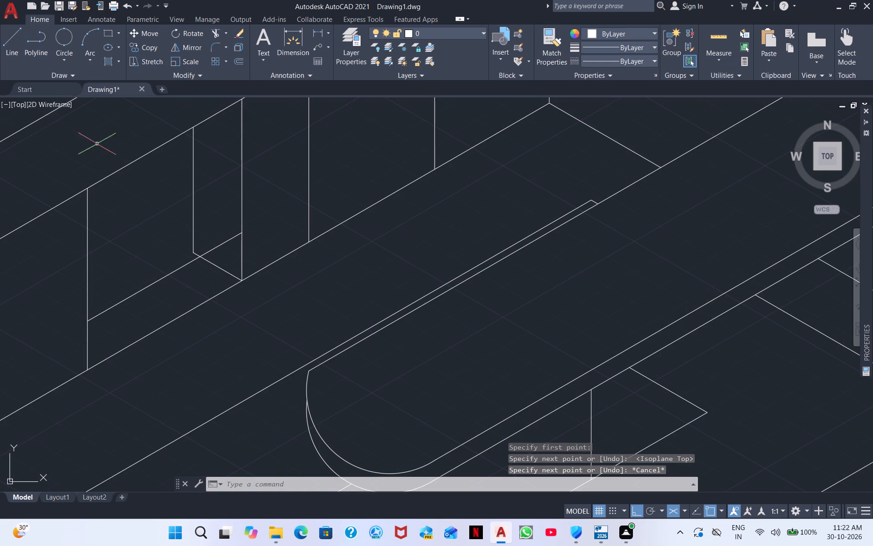
Draw another parallel line just below it, from the first vertical to the second.
click(14, 43)
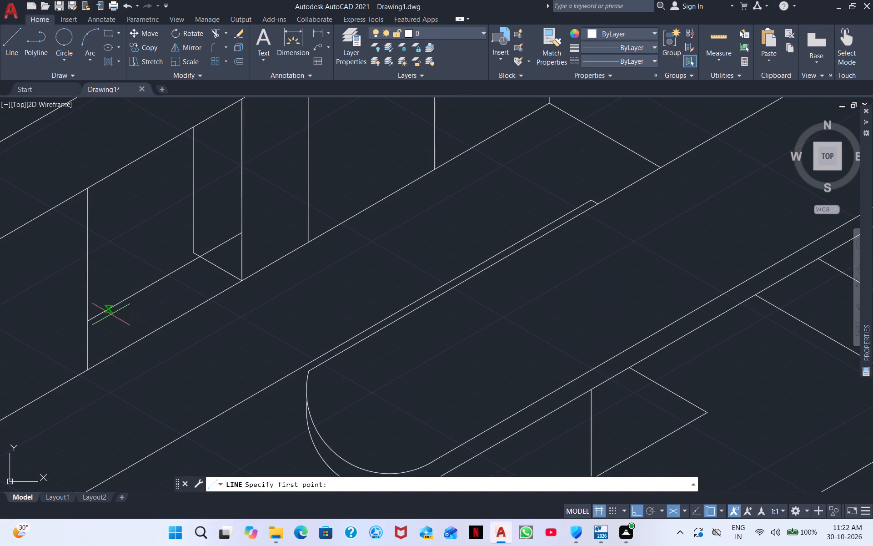
drag(87, 331, 96, 331)
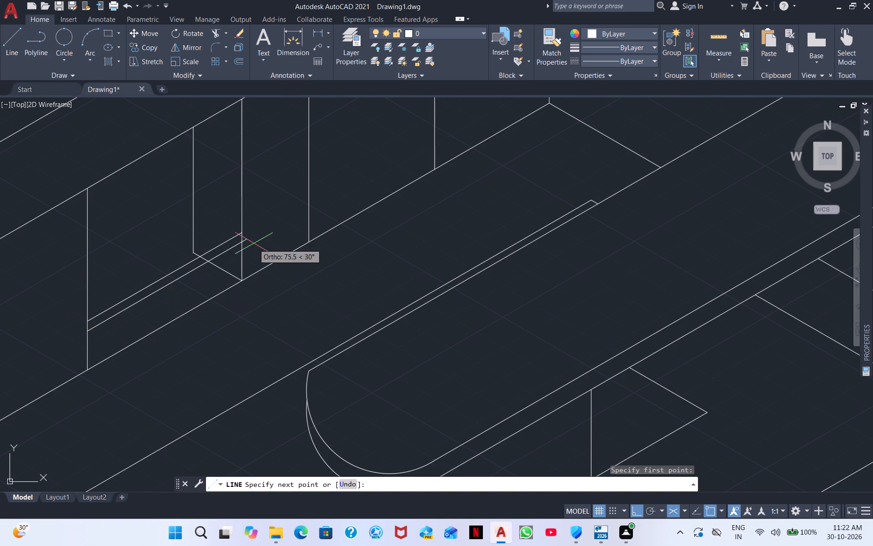
click(240, 244)
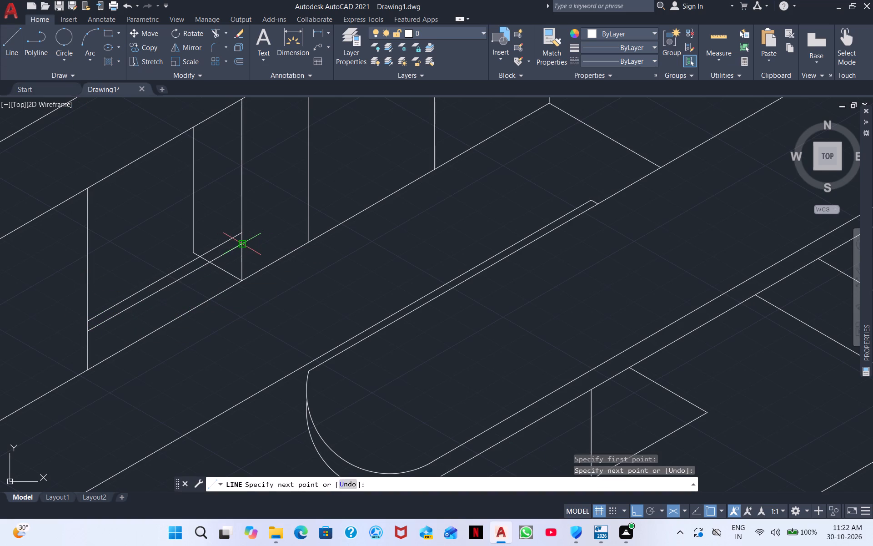
key(Escape)
Trim the slanted line above the lower parallel line, the third vertical, and the block's bottom edge between the first and second verticals.
click(219, 36)
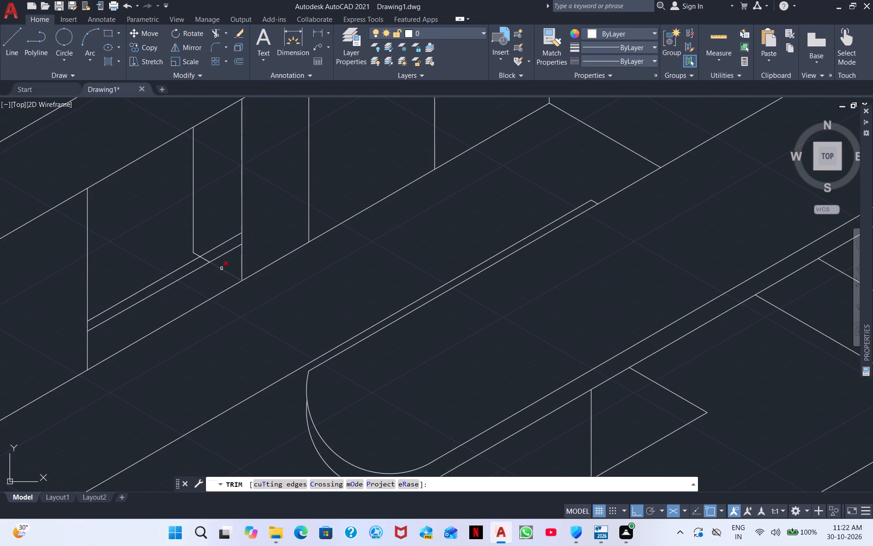
click(203, 258)
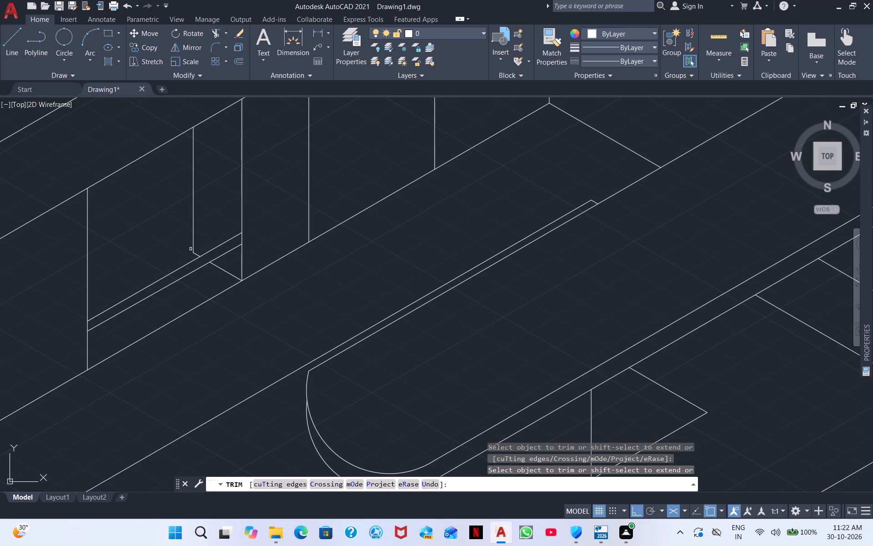
click(195, 252)
click(196, 252)
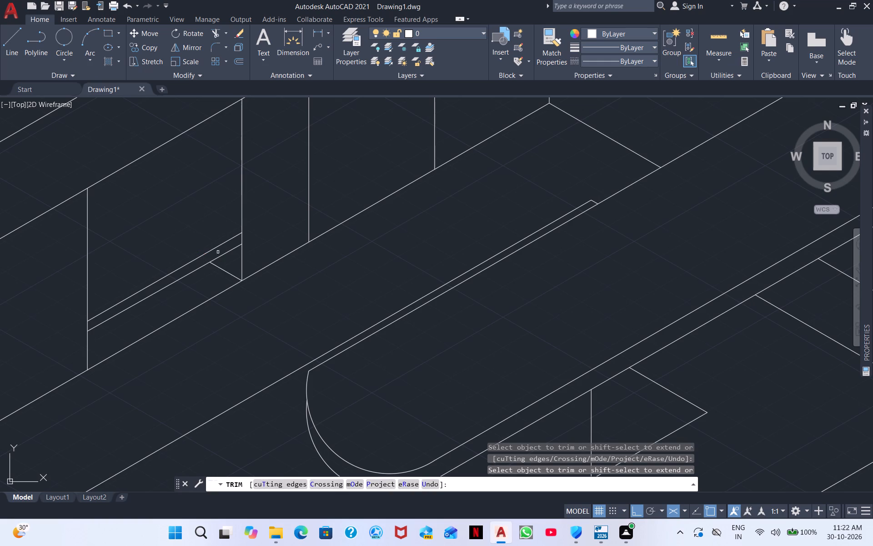
scroll(201, 294, down, 1)
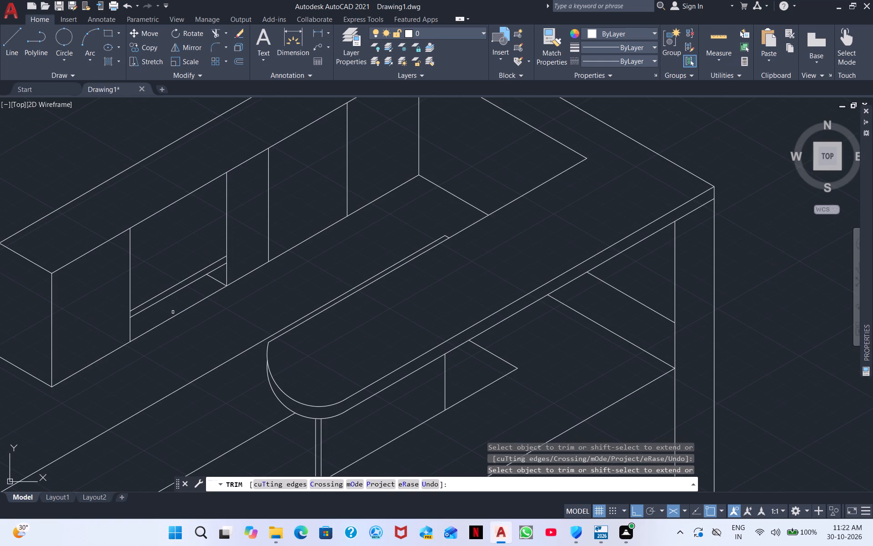
click(166, 320)
right_click(185, 315)
click(225, 321)
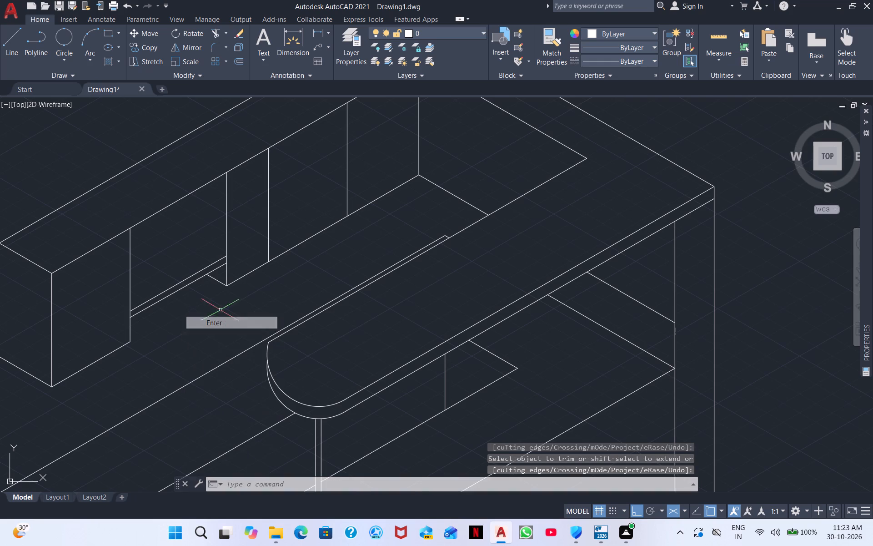
Remove the vertical nearest the recess on the long face's wall side using Trim.
click(268, 227)
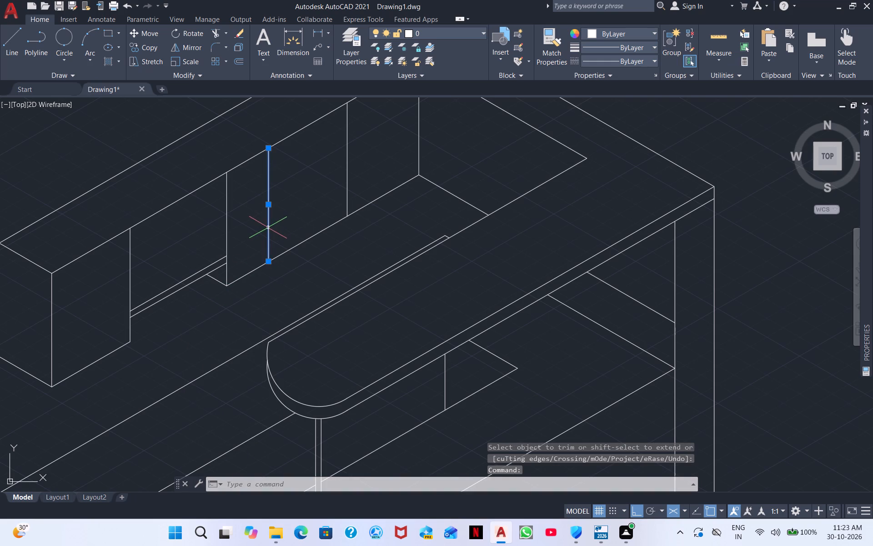
right_click(311, 208)
click(332, 213)
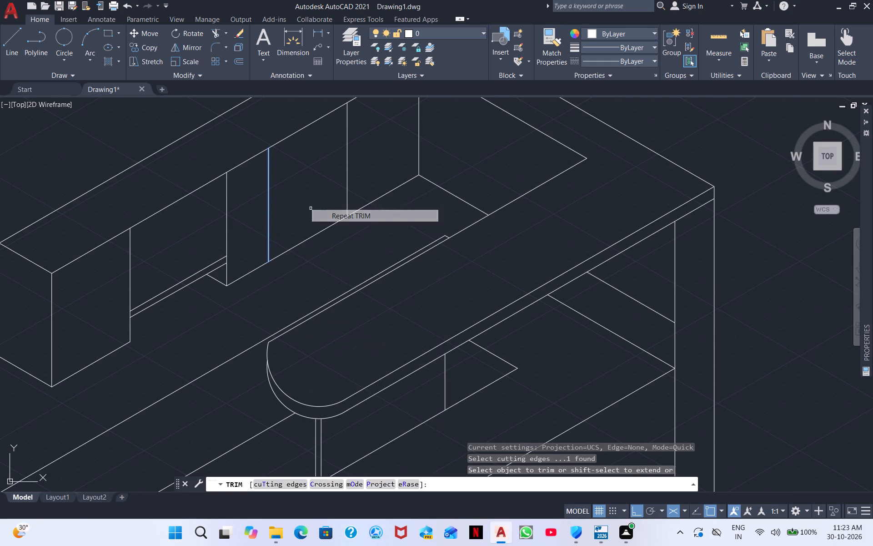
drag(304, 202, 252, 227)
right_click(358, 231)
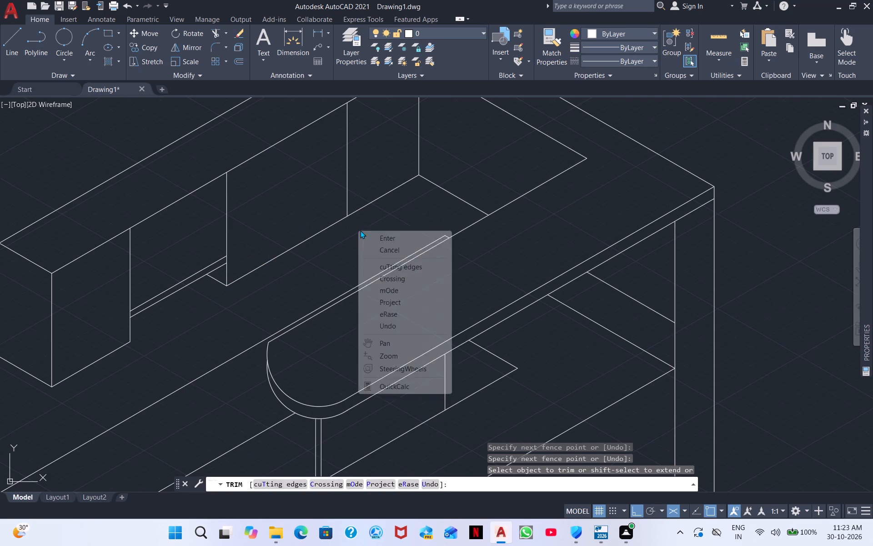
click(385, 233)
Remove the remaining intermediate vertical between the recess and the long face's inner corner using Trim.
middle_drag(376, 172, 280, 172)
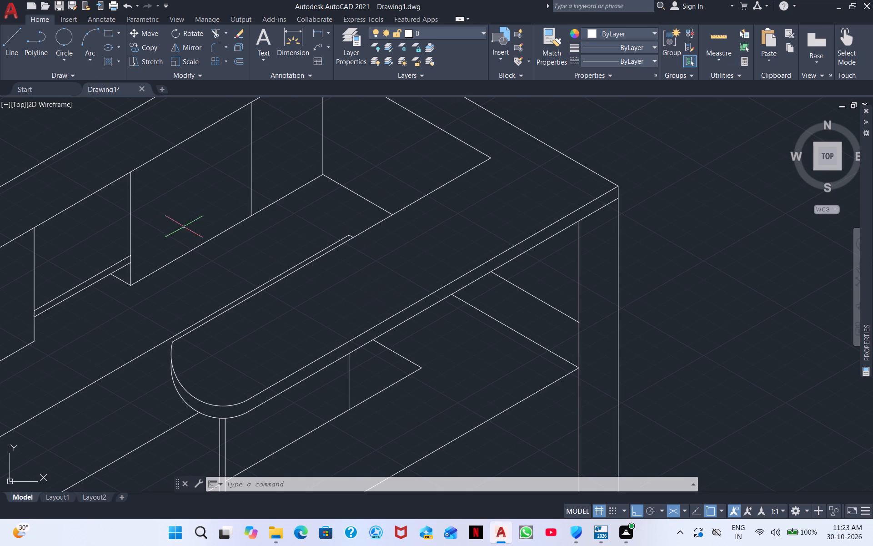
middle_drag(201, 185, 282, 161)
scroll(286, 131, up, 2)
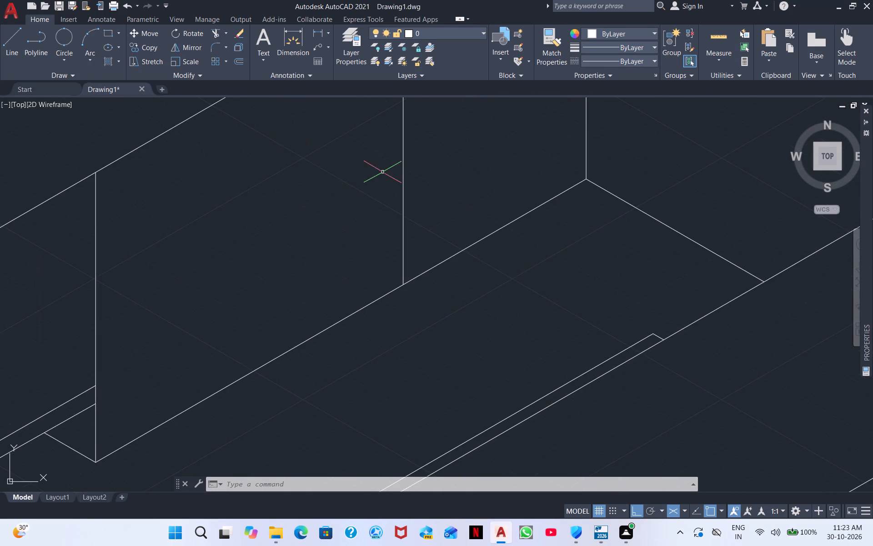
middle_drag(381, 183, 361, 204)
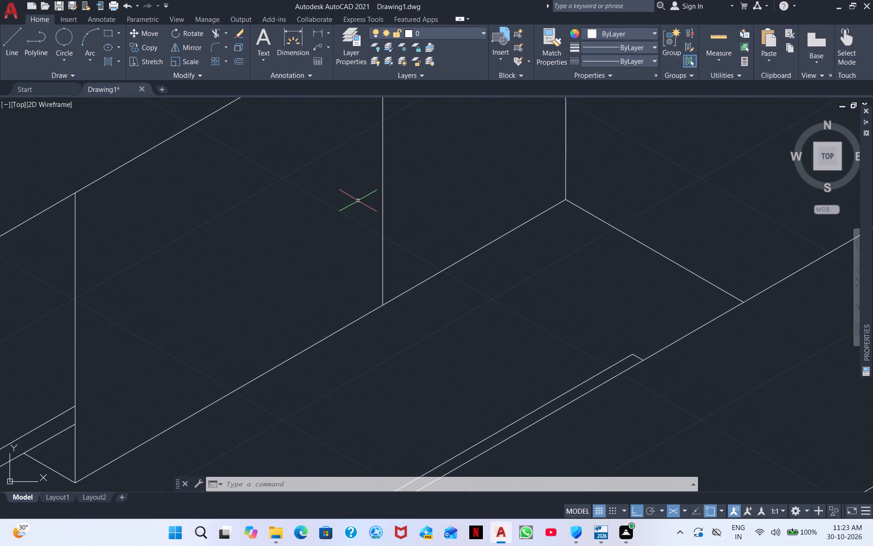
drag(405, 235, 387, 227)
click(355, 212)
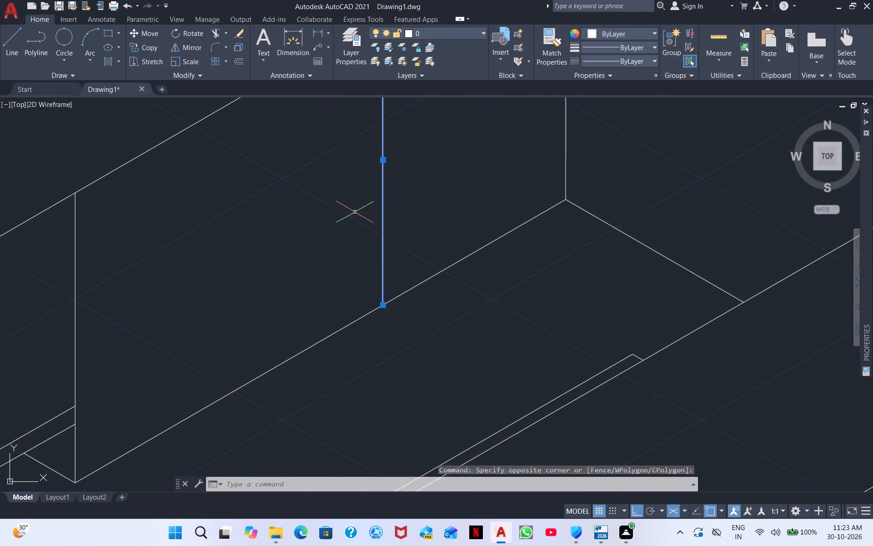
right_click(363, 210)
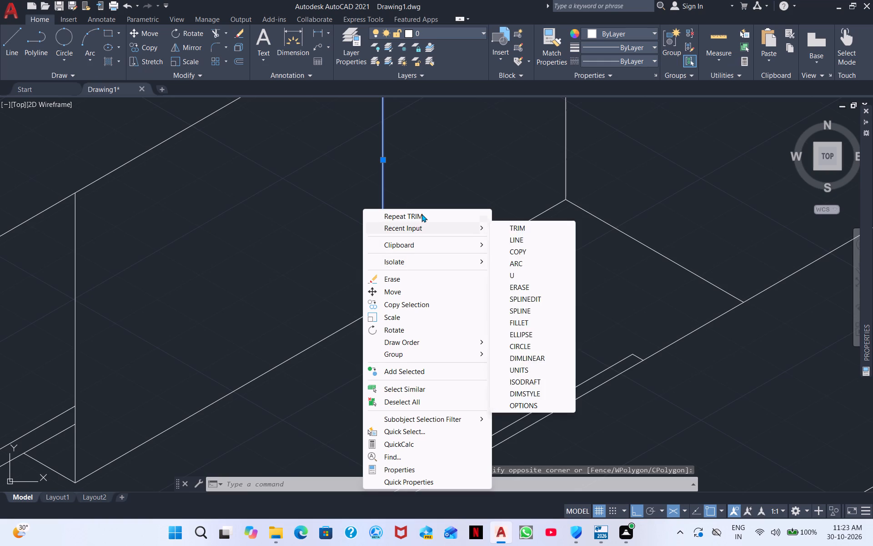
click(421, 214)
drag(397, 208, 330, 252)
scroll(350, 216, down, 2)
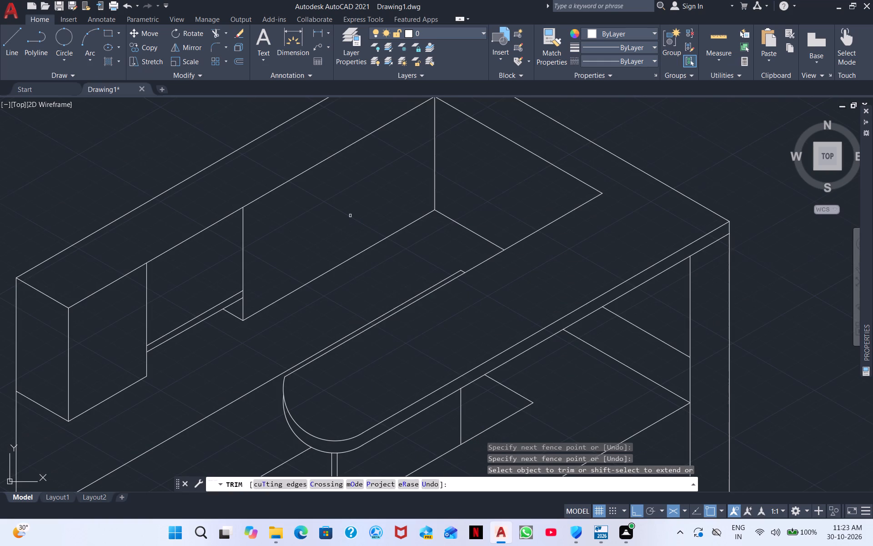
right_click(350, 216)
click(390, 223)
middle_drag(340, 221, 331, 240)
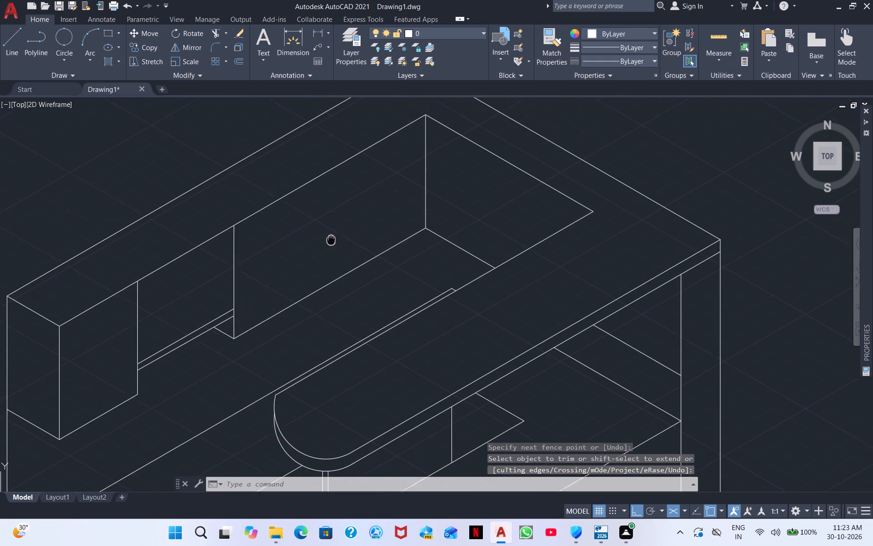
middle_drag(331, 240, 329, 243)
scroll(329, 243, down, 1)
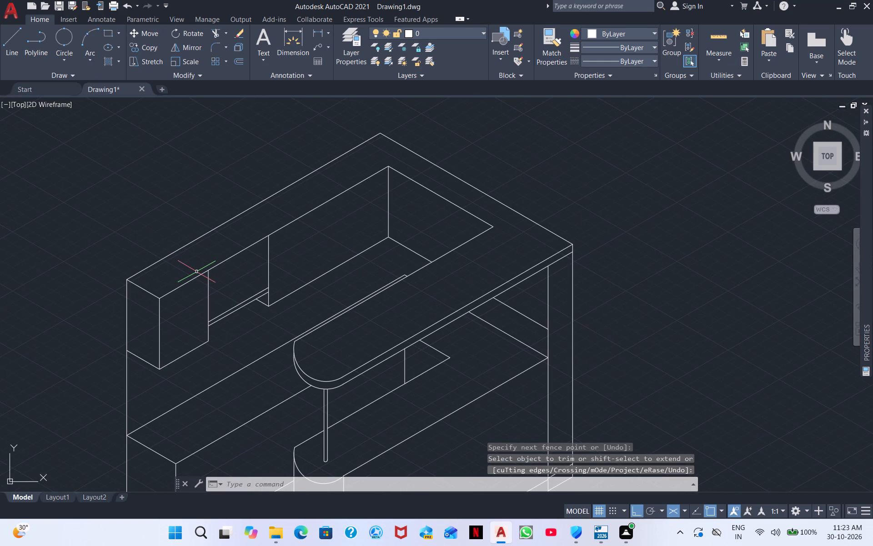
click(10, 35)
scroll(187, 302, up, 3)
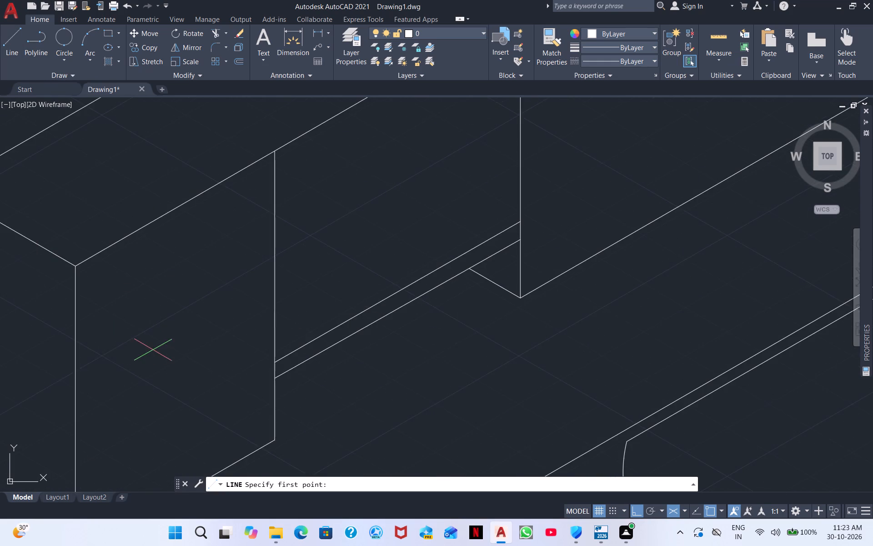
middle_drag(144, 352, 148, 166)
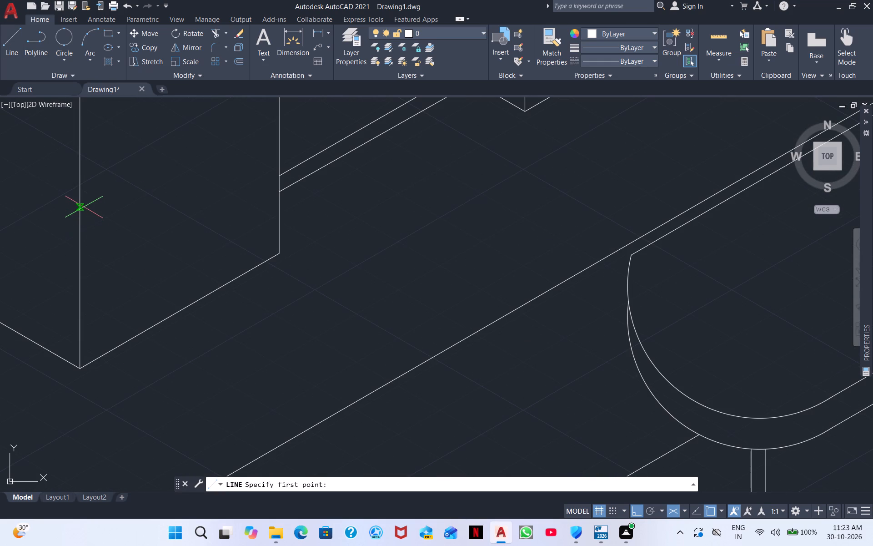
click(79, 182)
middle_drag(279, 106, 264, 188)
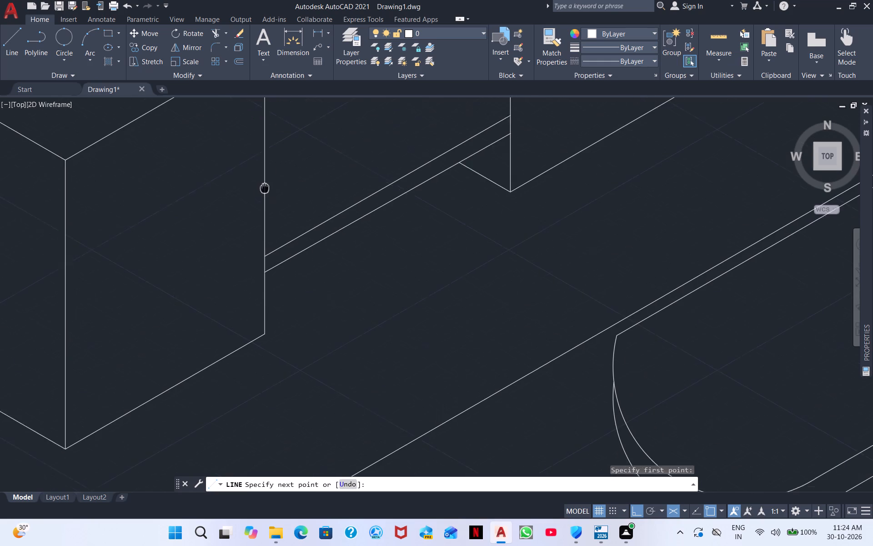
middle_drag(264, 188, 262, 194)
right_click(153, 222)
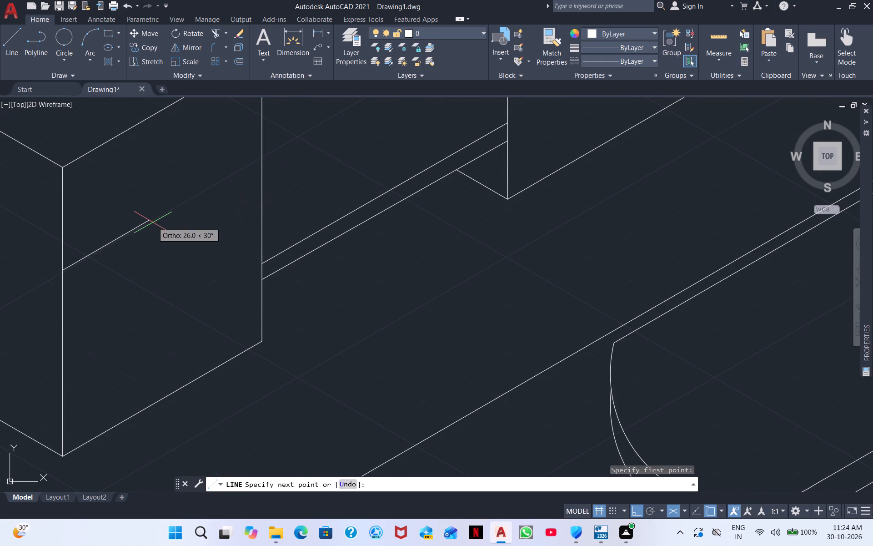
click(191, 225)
Draw a 30° line at mid-height across the block's end section, from its front corner edge, trimmed to the recess-side vertical.
right_click(145, 279)
click(202, 282)
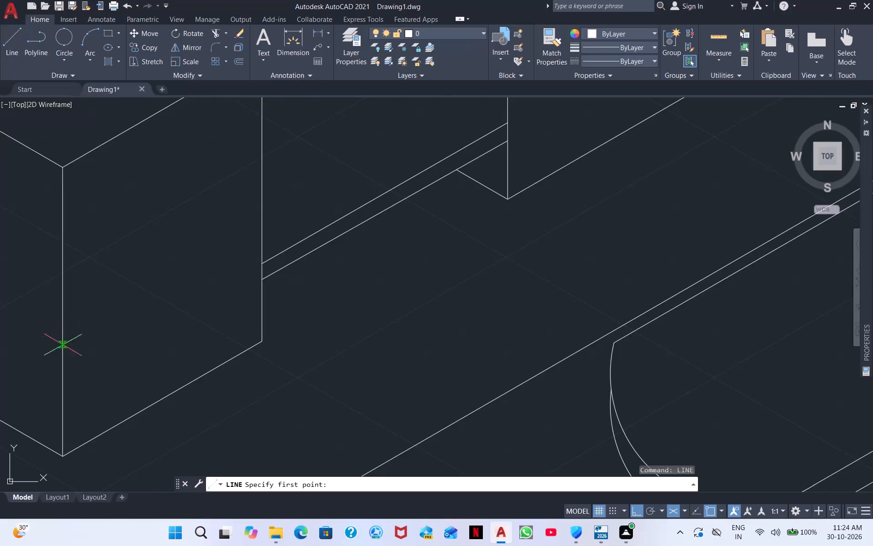
click(63, 309)
click(281, 193)
right_click(304, 192)
click(320, 196)
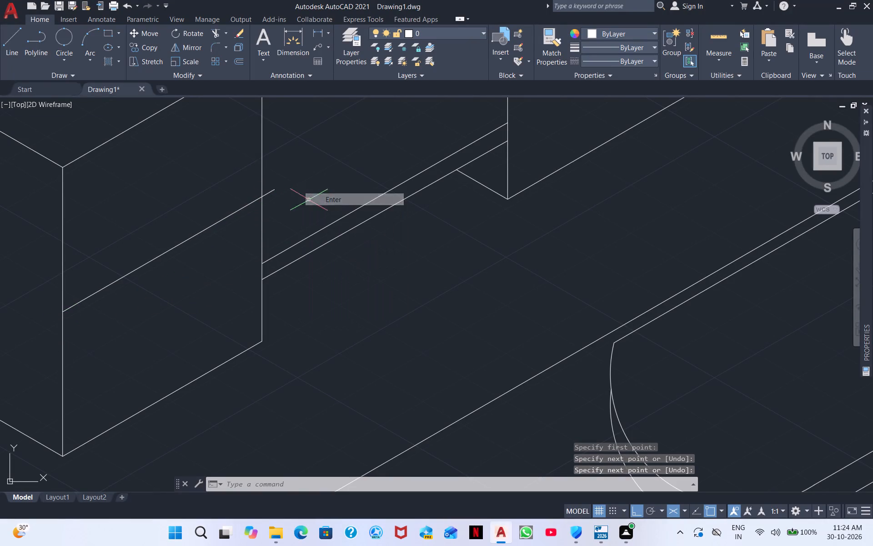
right_click(170, 304)
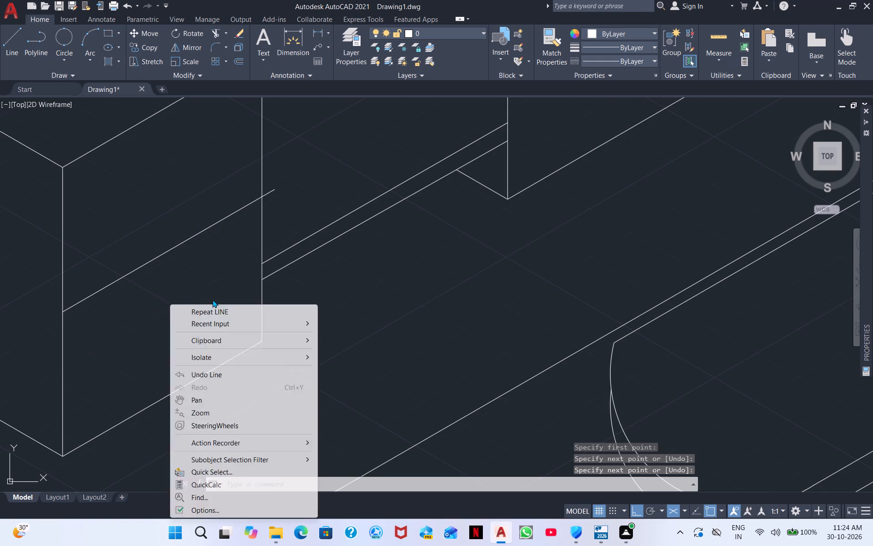
click(213, 309)
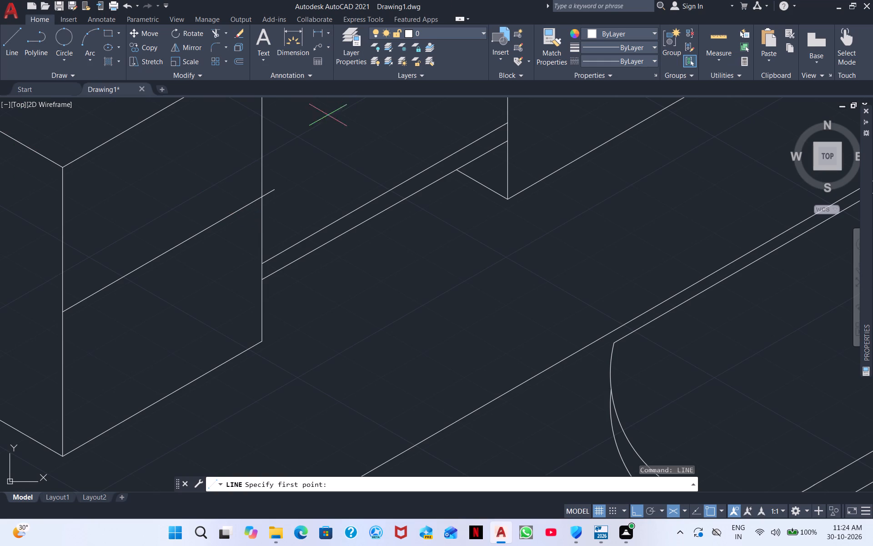
click(216, 30)
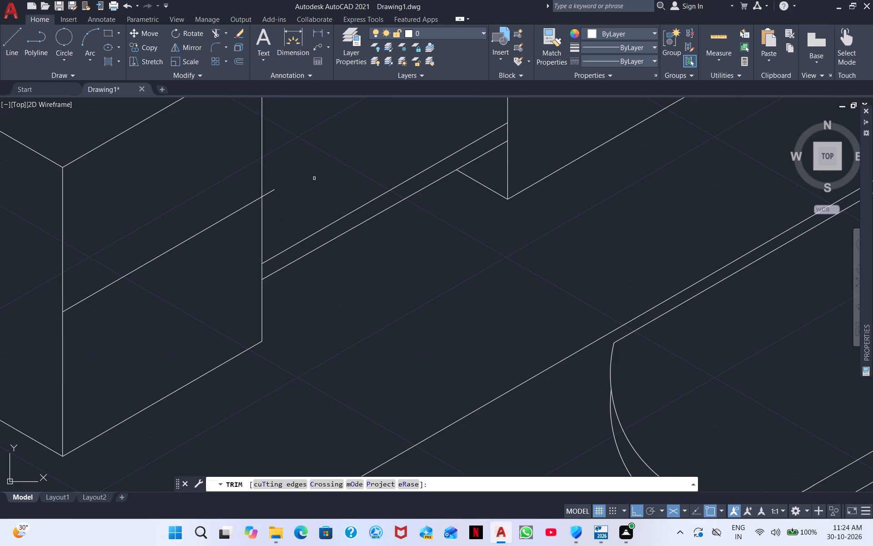
click(271, 193)
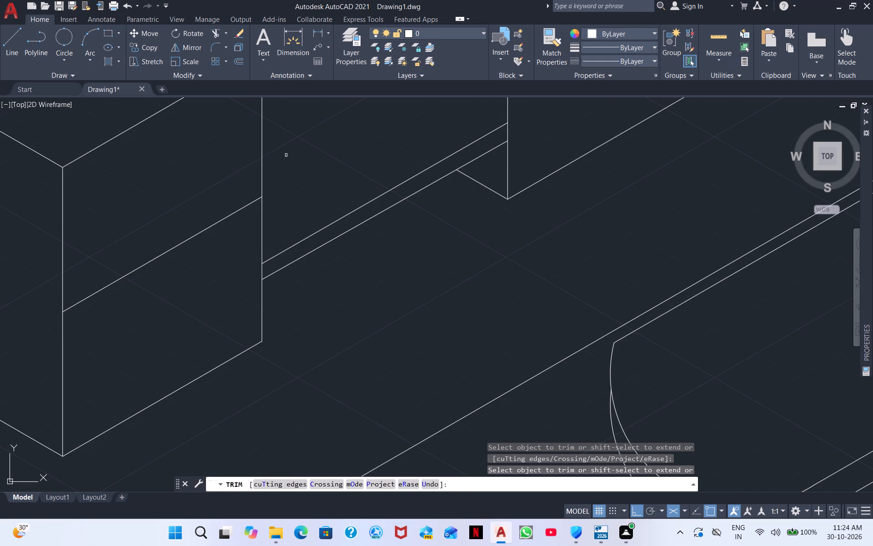
right_click(308, 178)
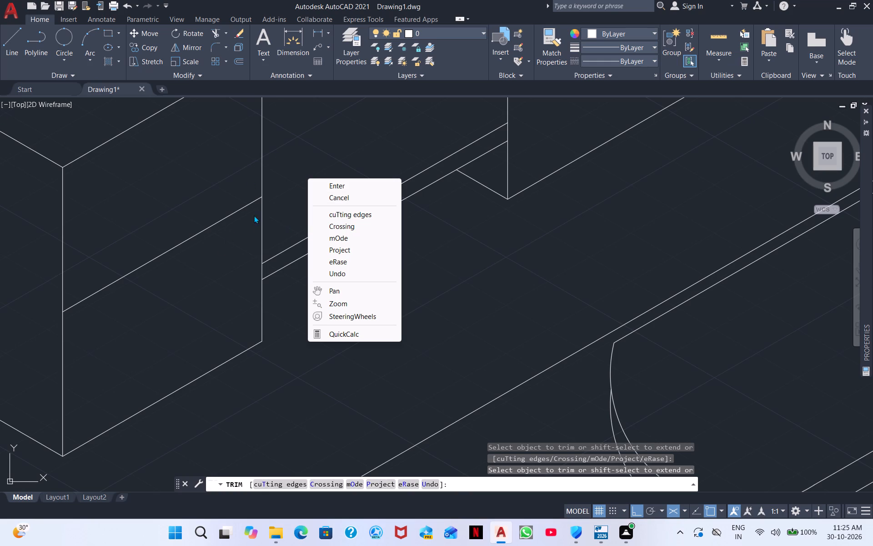
Start a line near the end section's recess-side bottom corner, switch to Isoplane Right, and cancel the line.
click(9, 40)
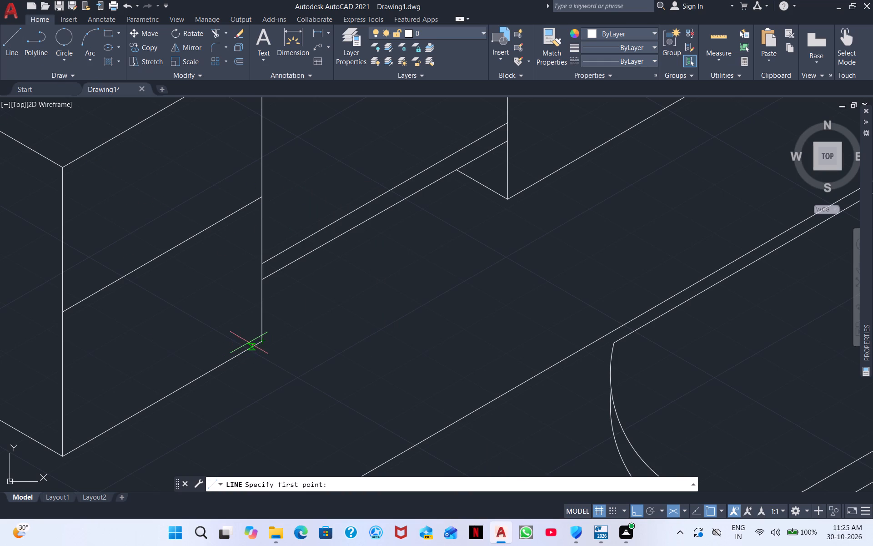
scroll(251, 341, up, 4)
click(293, 350)
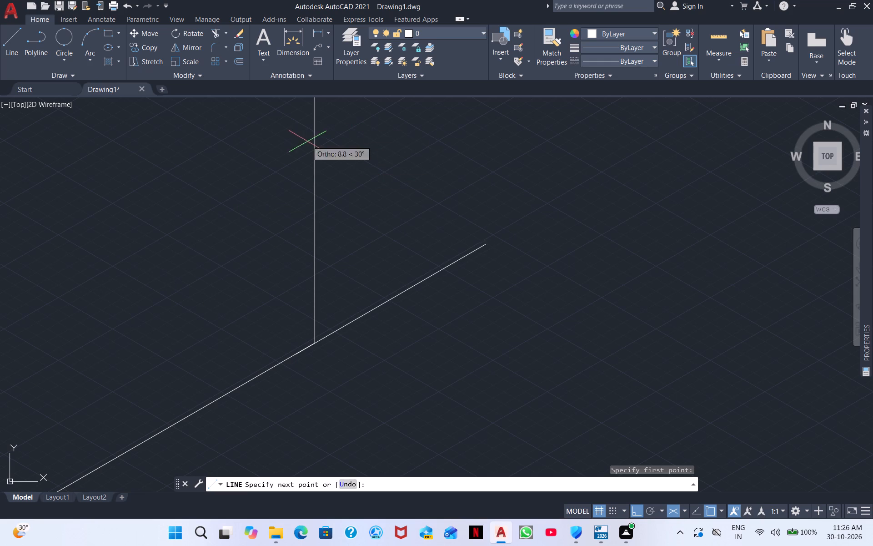
scroll(231, 399, down, 1)
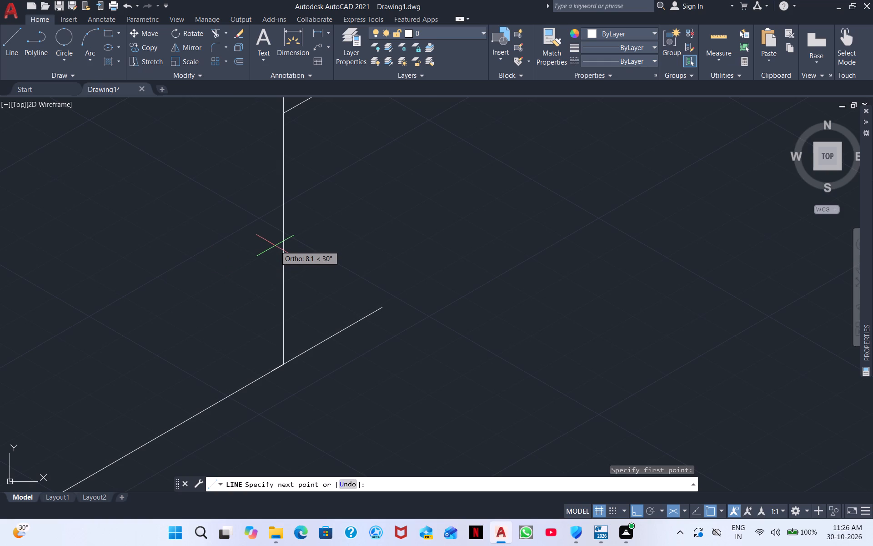
key(F5)
scroll(268, 190, down, 3)
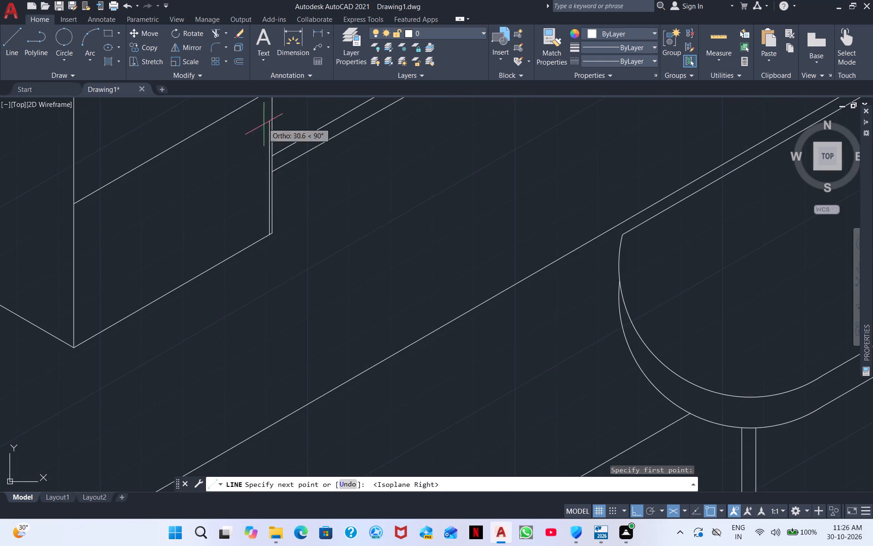
middle_drag(285, 148, 247, 285)
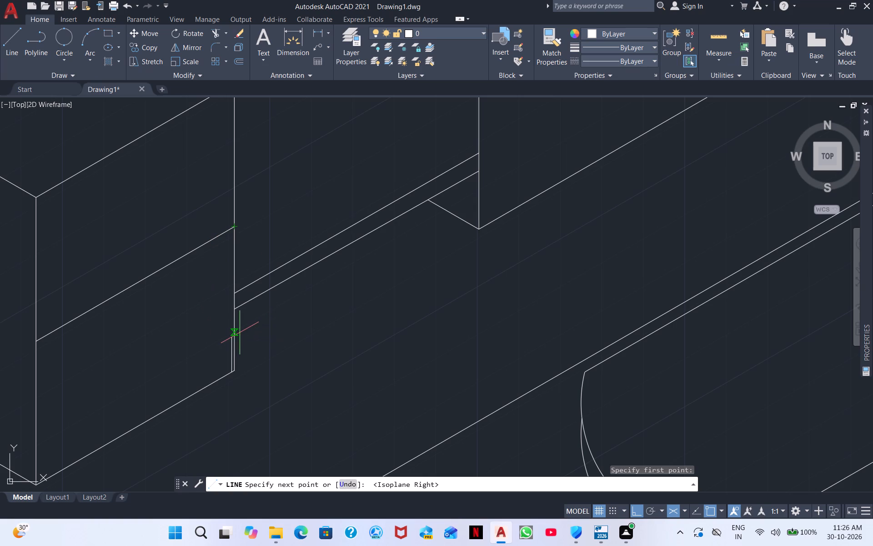
key(Escape)
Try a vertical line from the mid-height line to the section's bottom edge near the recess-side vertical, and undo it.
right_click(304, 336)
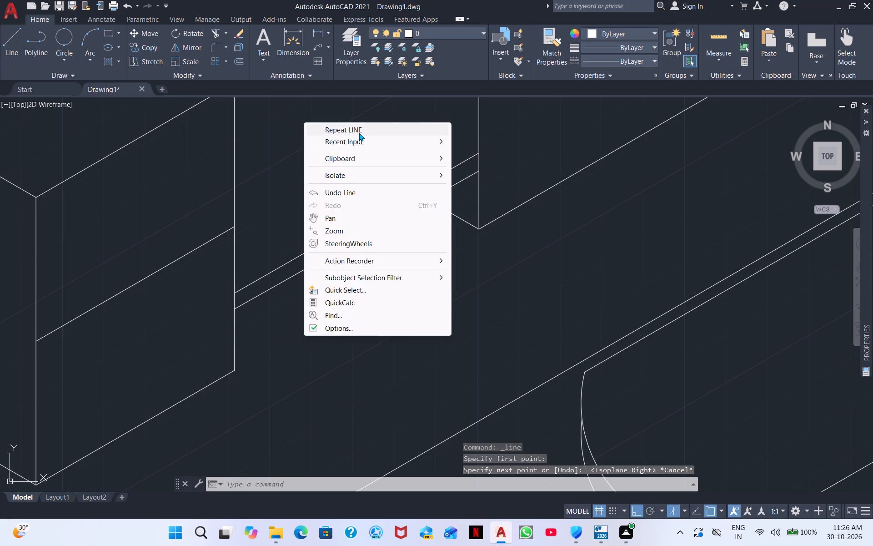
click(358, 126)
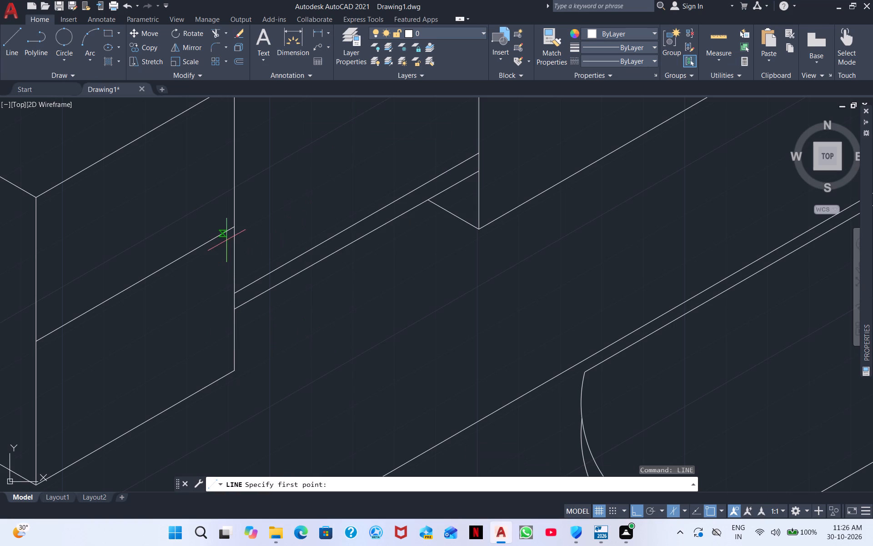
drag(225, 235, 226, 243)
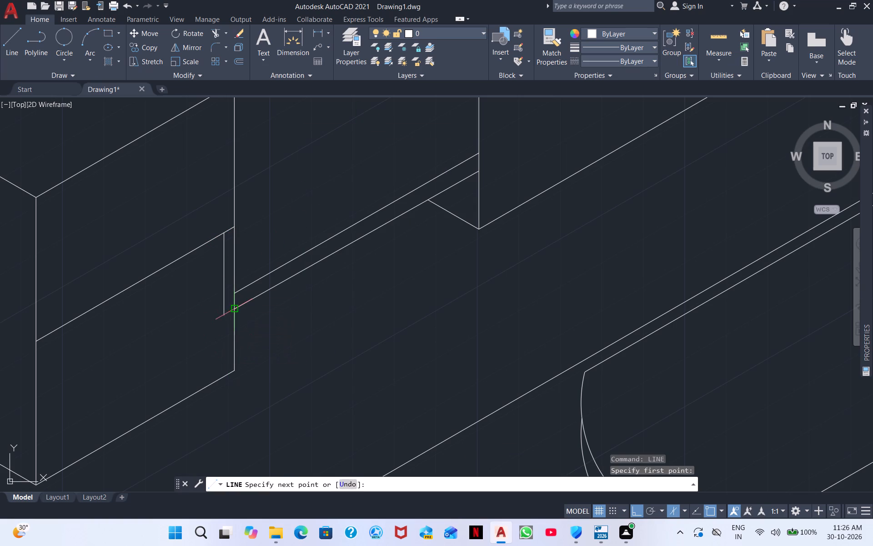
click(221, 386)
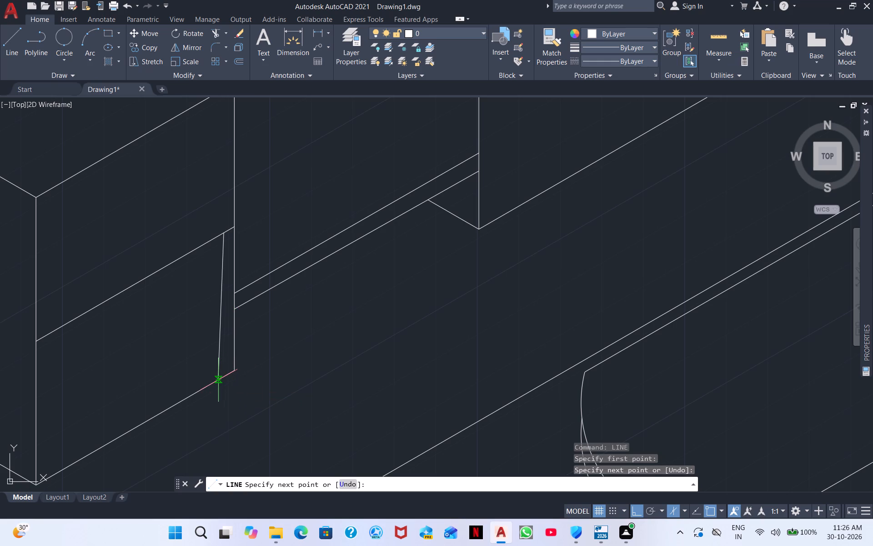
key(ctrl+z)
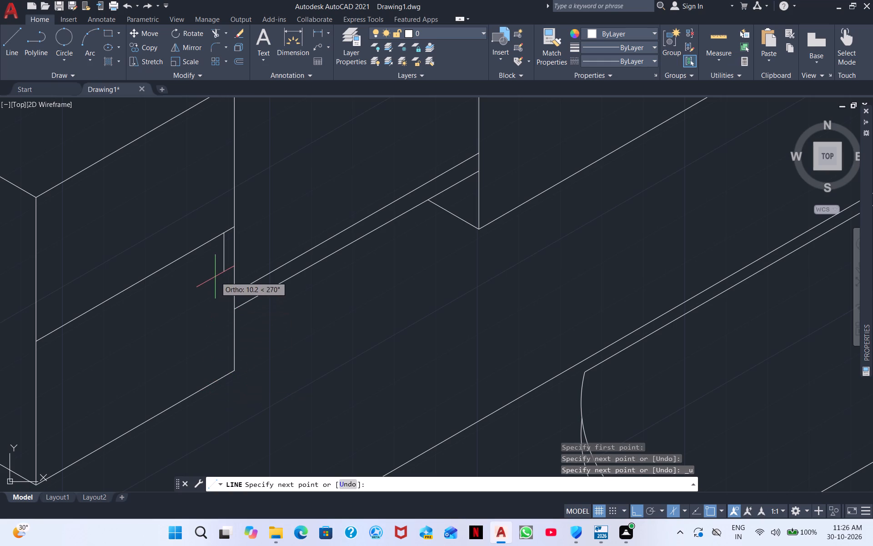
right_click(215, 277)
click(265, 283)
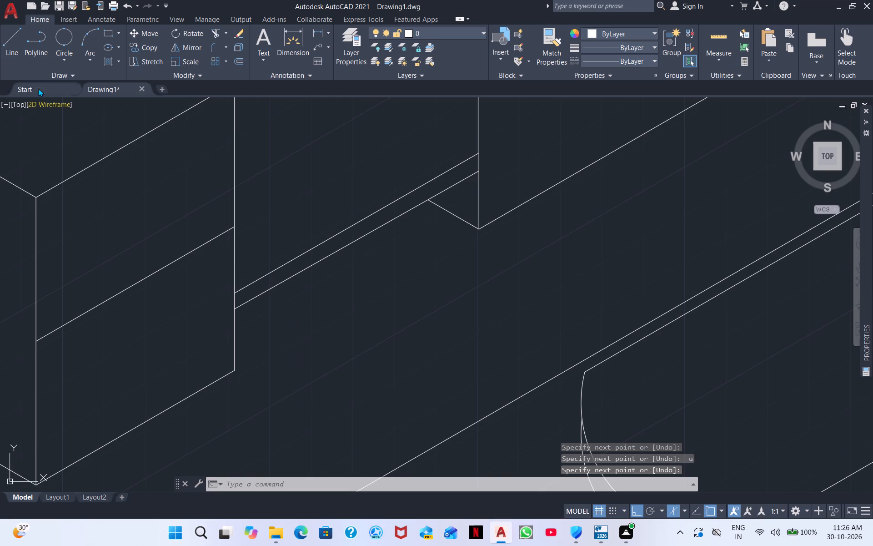
Draw a vertical line from the mid-height line, just inside the recess-side vertical, and trim it at the section's bottom edge.
click(5, 45)
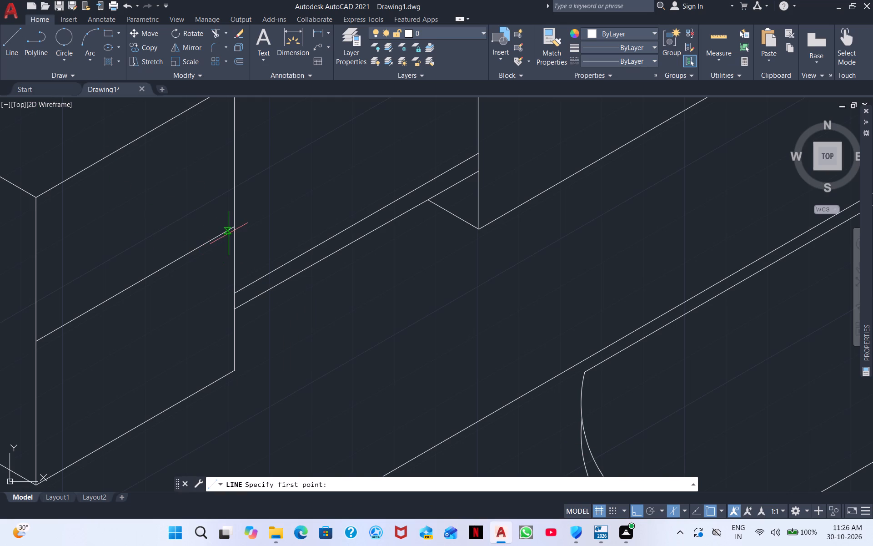
click(229, 233)
click(244, 405)
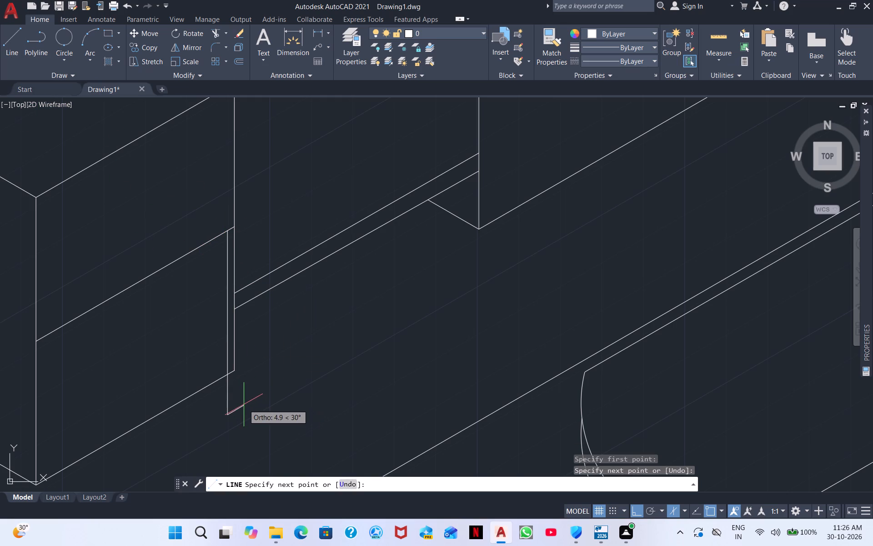
key(Escape)
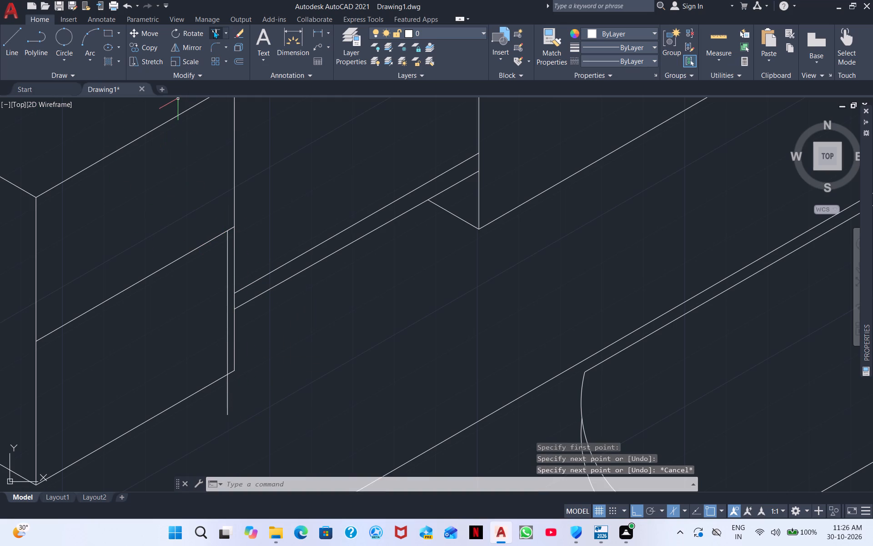
click(213, 30)
click(229, 396)
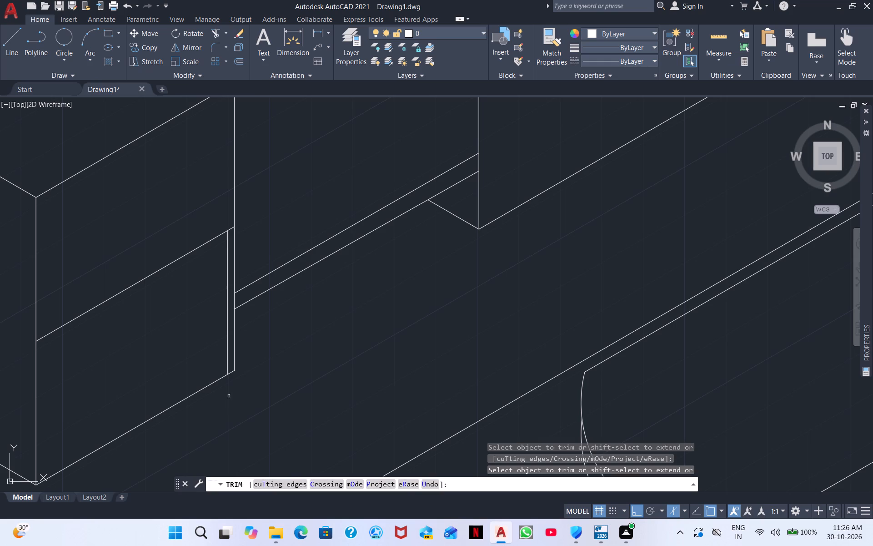
right_click(277, 361)
click(328, 202)
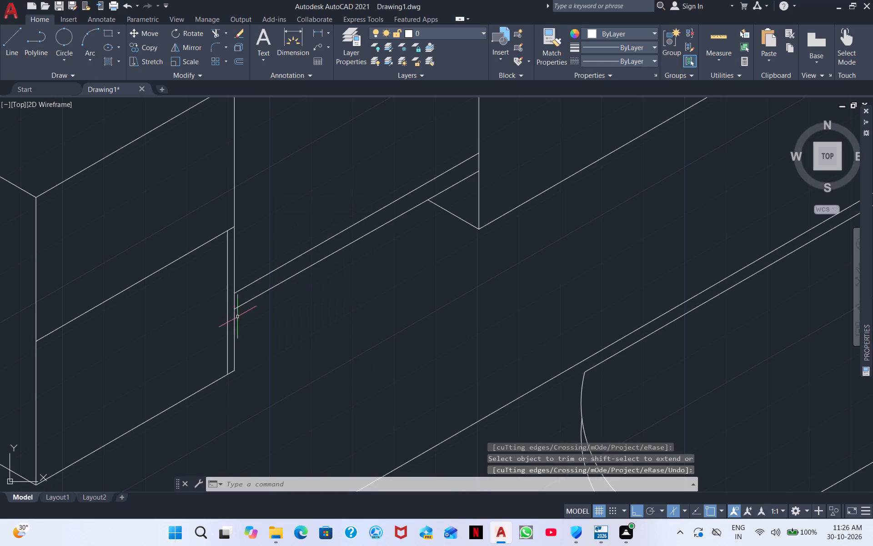
Draw a parallel line just below the mid-height line, from the new inner vertical, and trim it at the front corner edge.
click(16, 45)
click(226, 238)
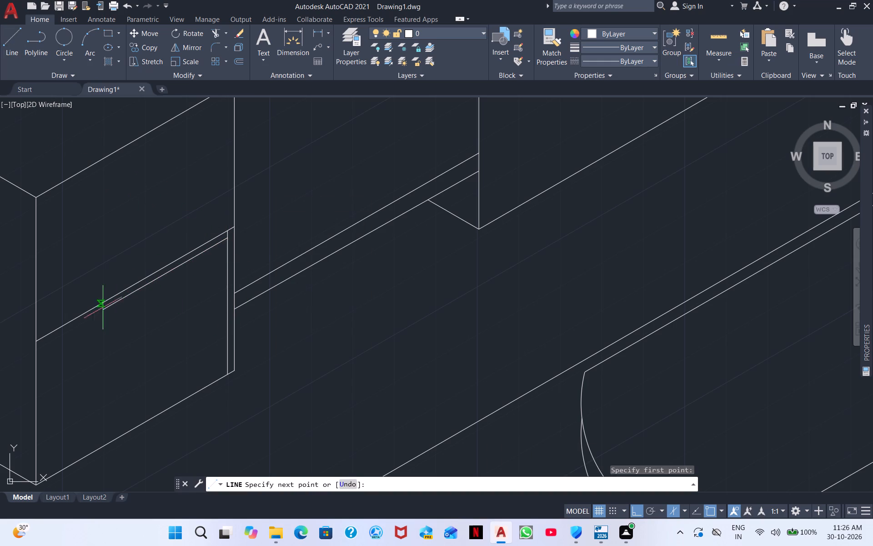
click(22, 343)
right_click(22, 343)
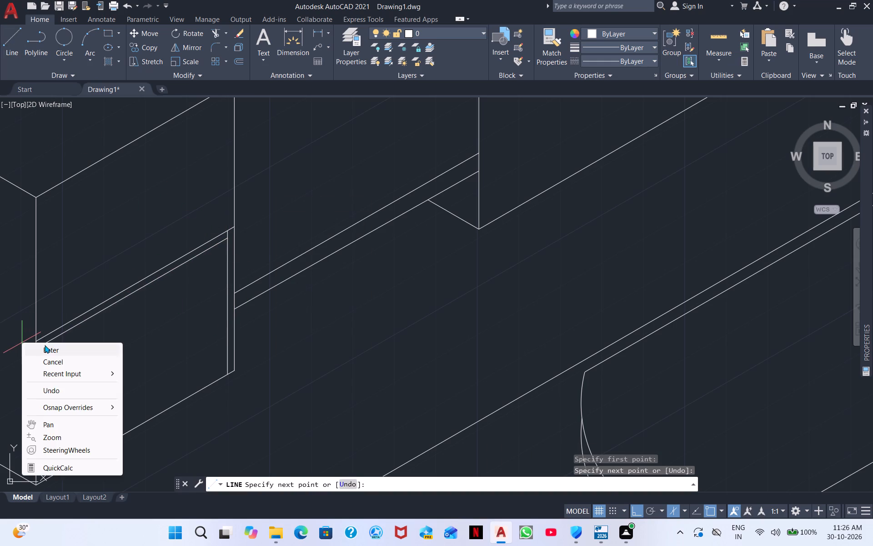
click(48, 344)
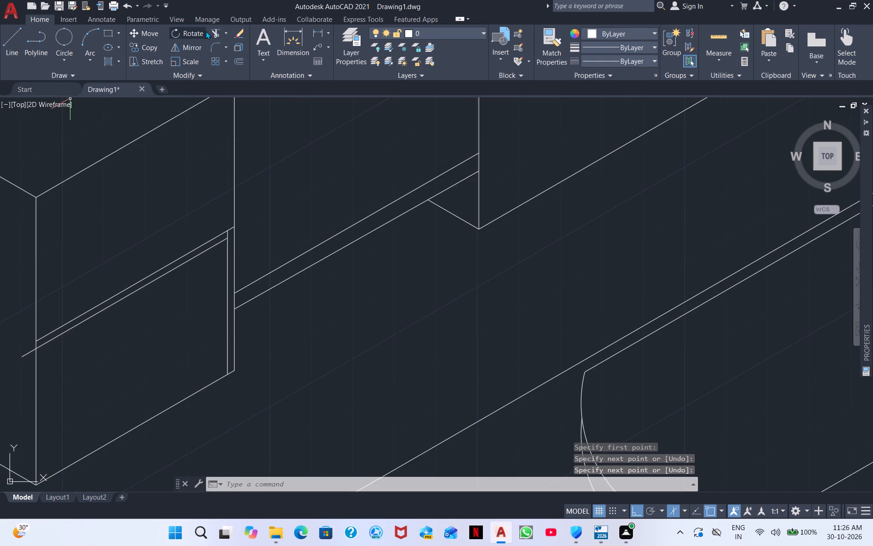
click(214, 30)
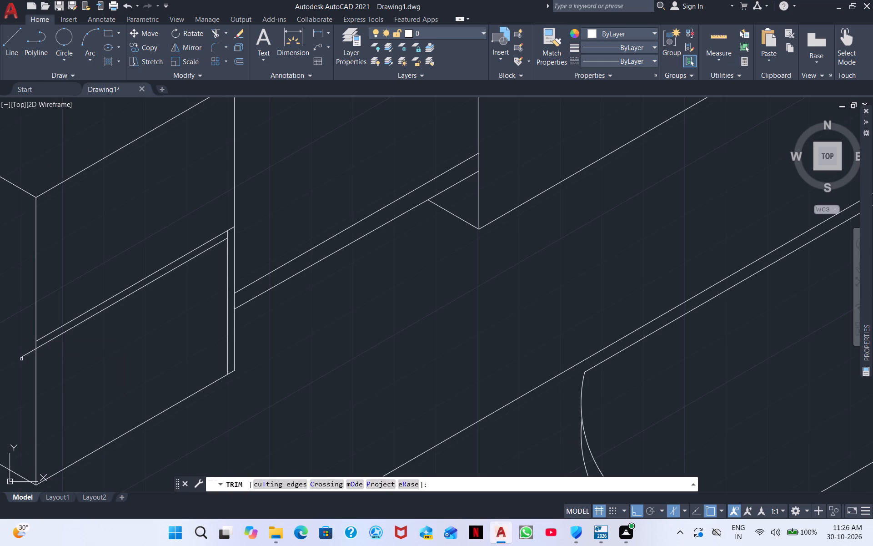
drag(28, 357, 27, 337)
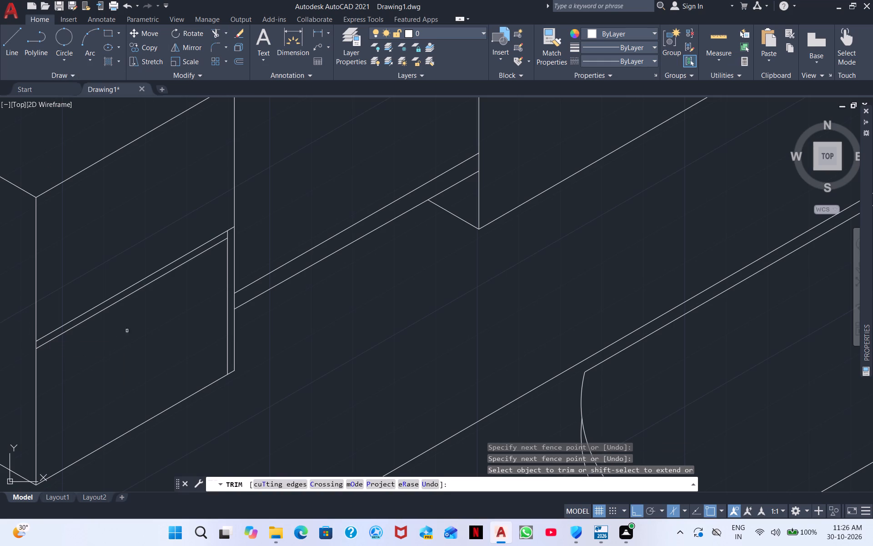
Draw a vertical line down from the lower parallel line, just inside the front corner edge, and trim it at the section's bottom edge.
right_drag(136, 343, 134, 348)
click(178, 355)
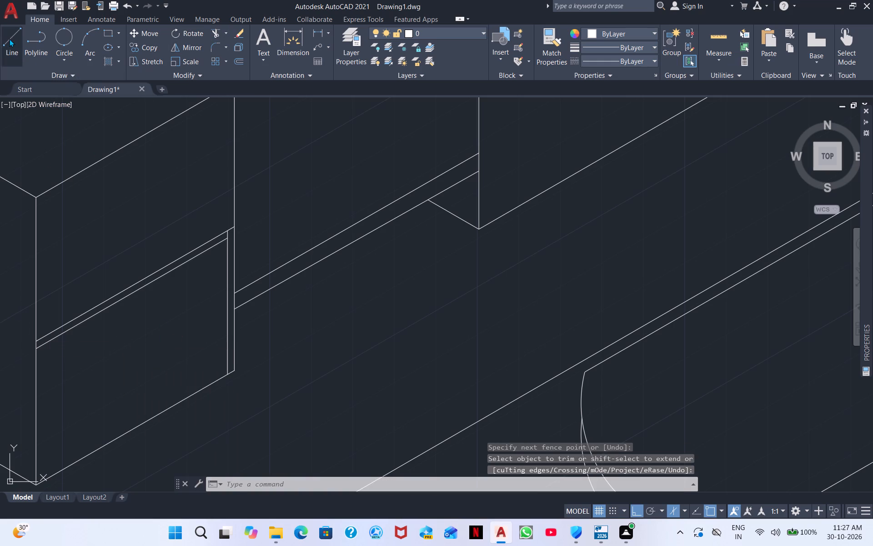
click(9, 39)
click(45, 344)
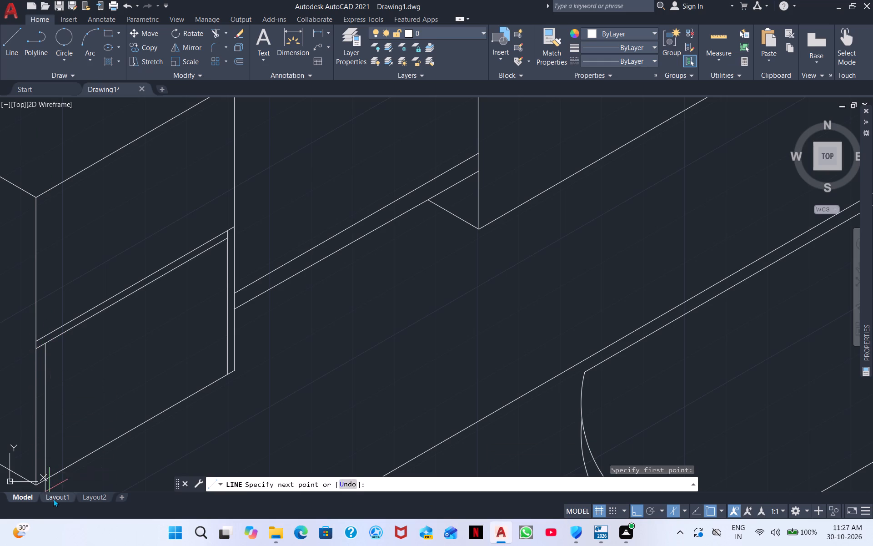
middle_drag(55, 462, 42, 406)
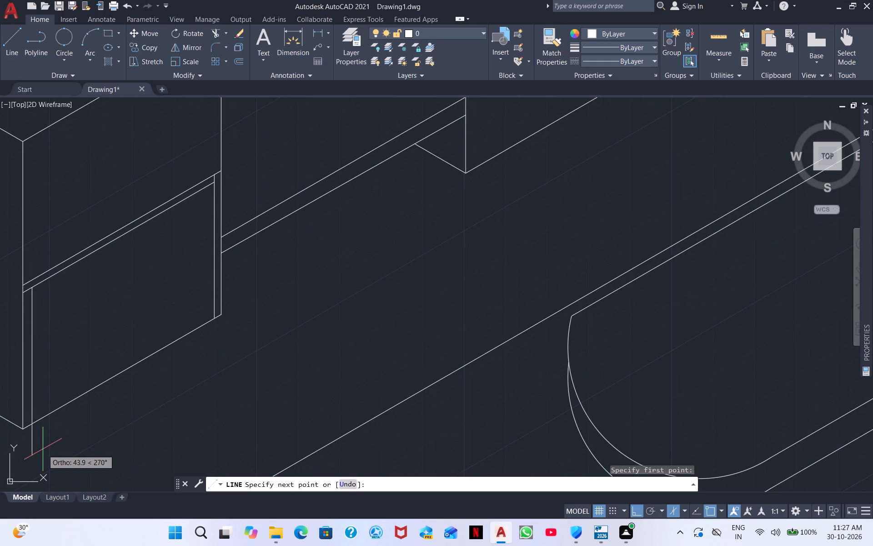
click(43, 449)
key(Escape)
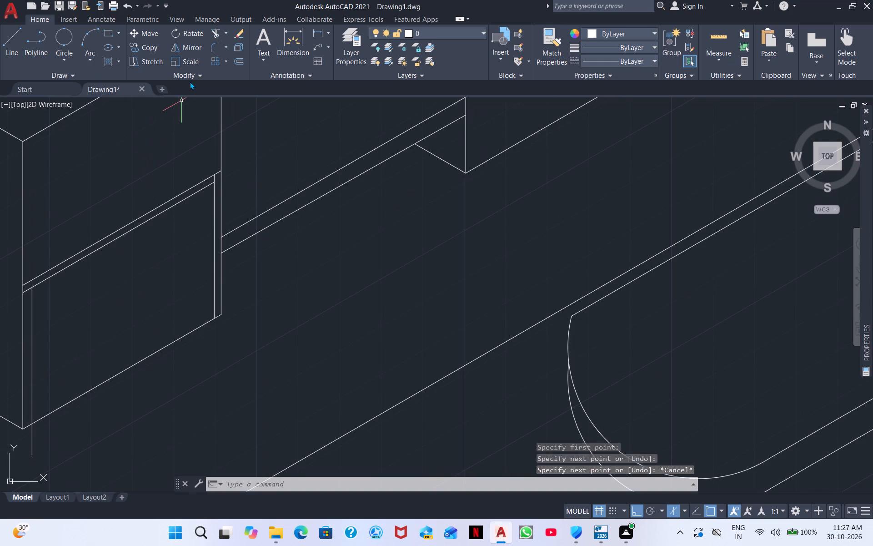
click(211, 32)
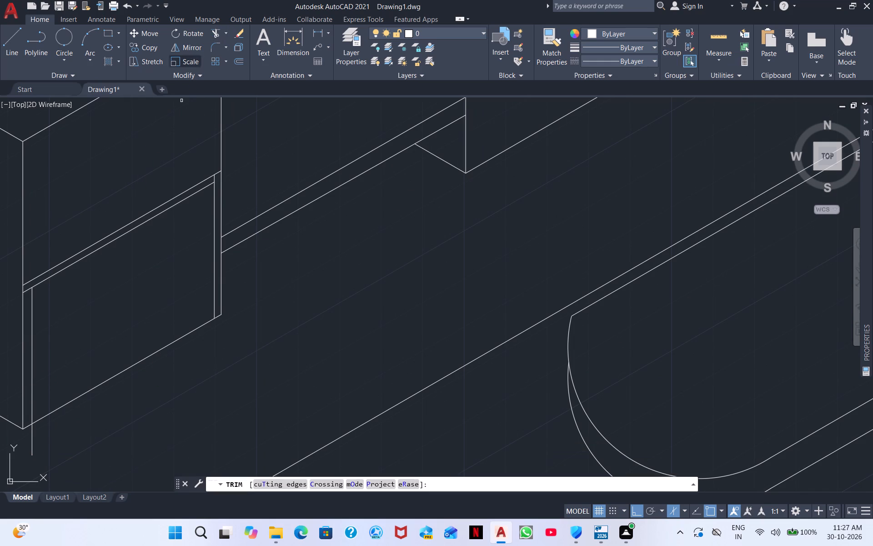
drag(34, 434, 8, 451)
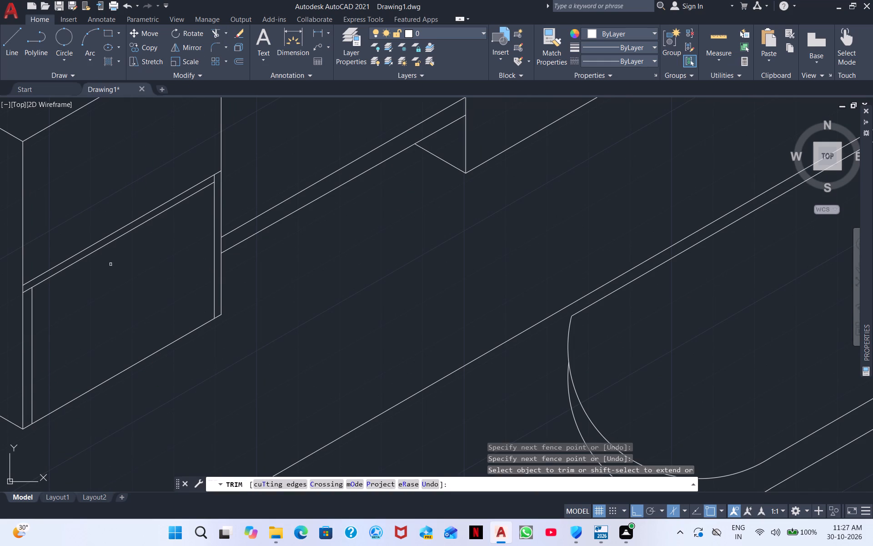
Draw a parallel line just above the section's bottom edge, from the new front vertical, and trim it at the recess-side vertical edge.
click(9, 34)
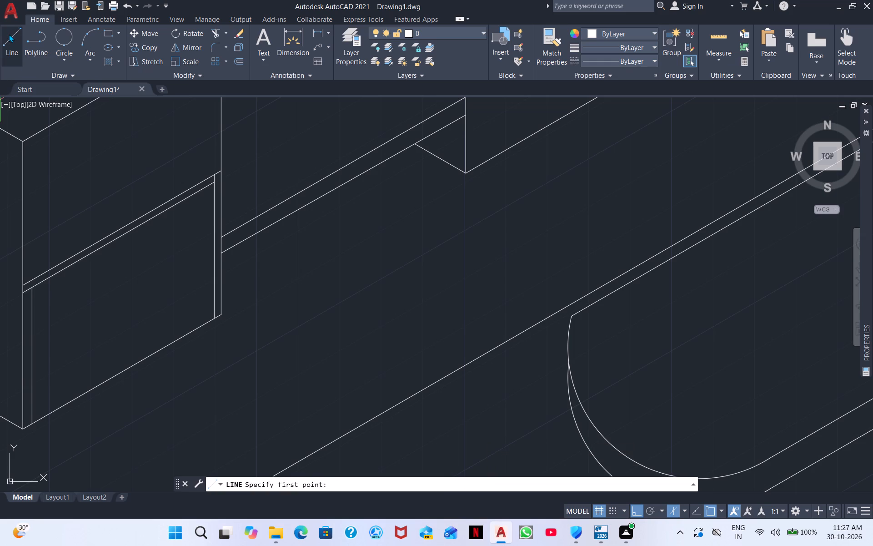
click(33, 414)
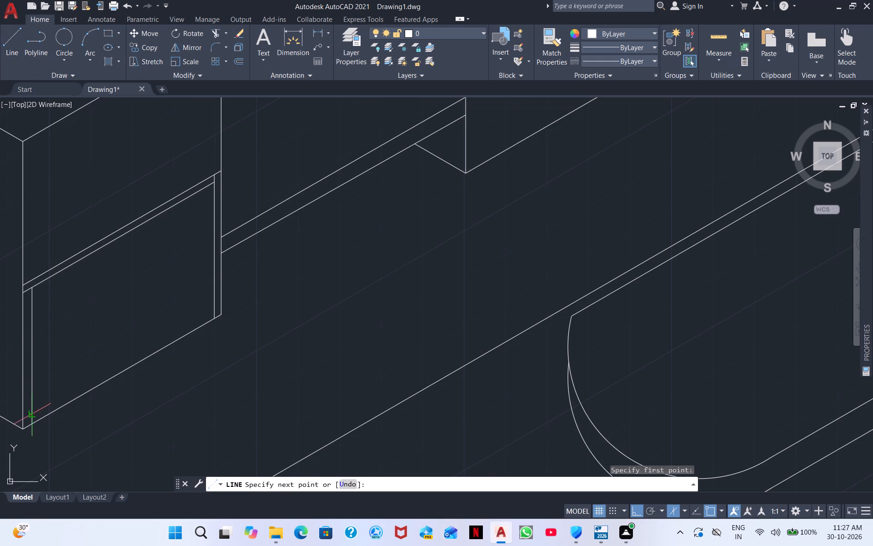
click(239, 295)
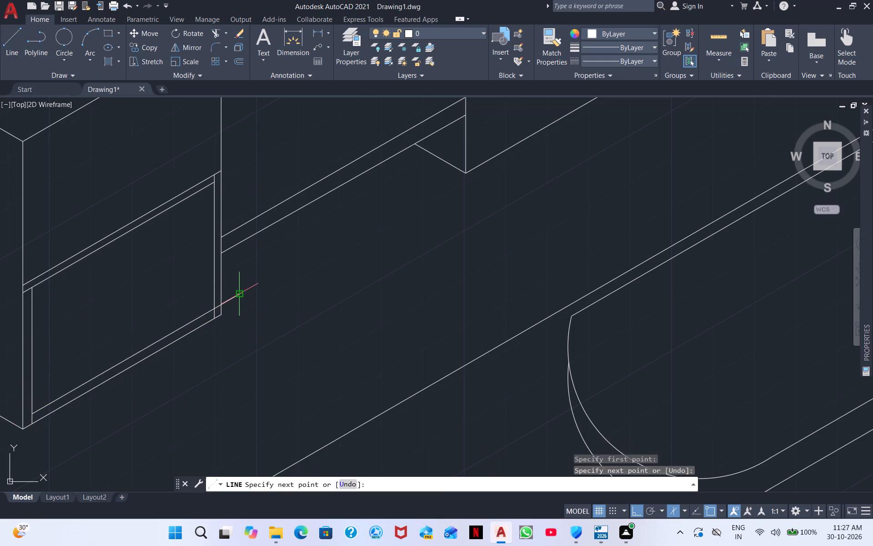
key(Escape)
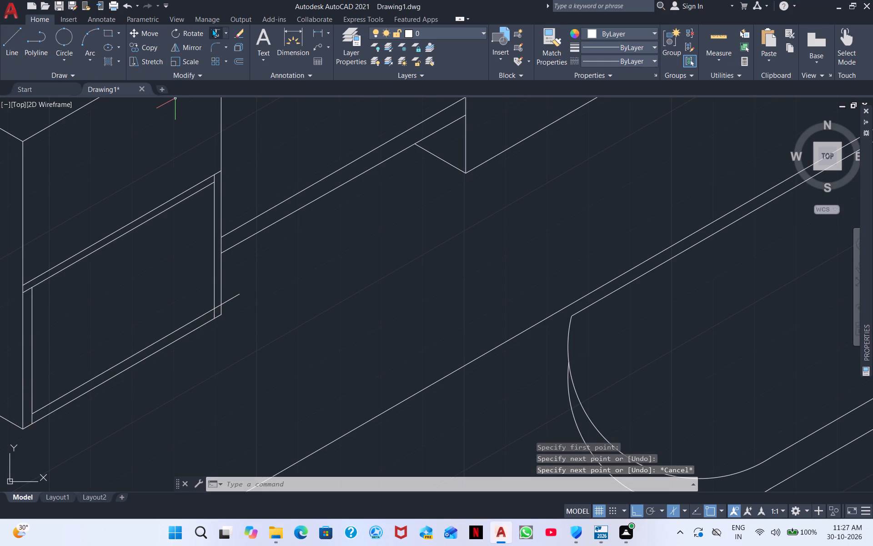
click(216, 30)
drag(236, 293, 238, 310)
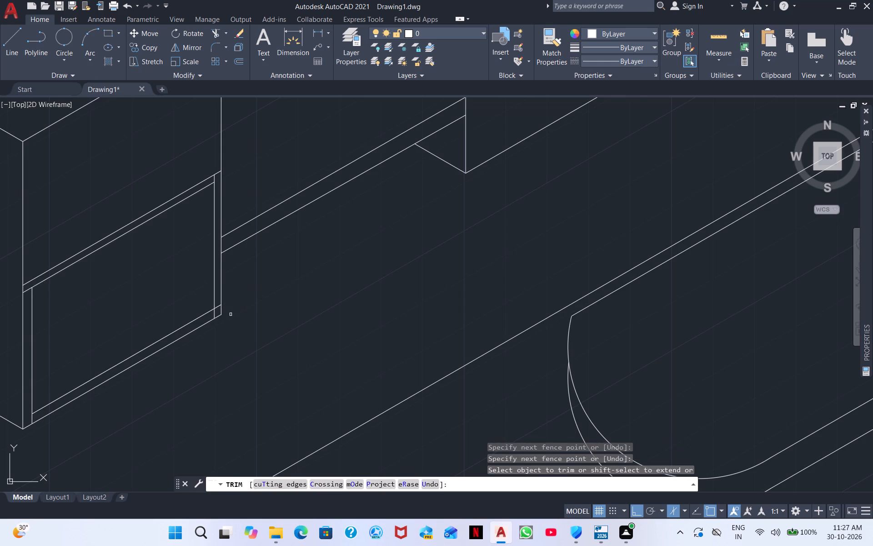
Trim the overhanging line ends at all four corners of the panel's inner frame so it forms a closed parallelogram.
scroll(231, 314, up, 4)
drag(145, 244, 95, 323)
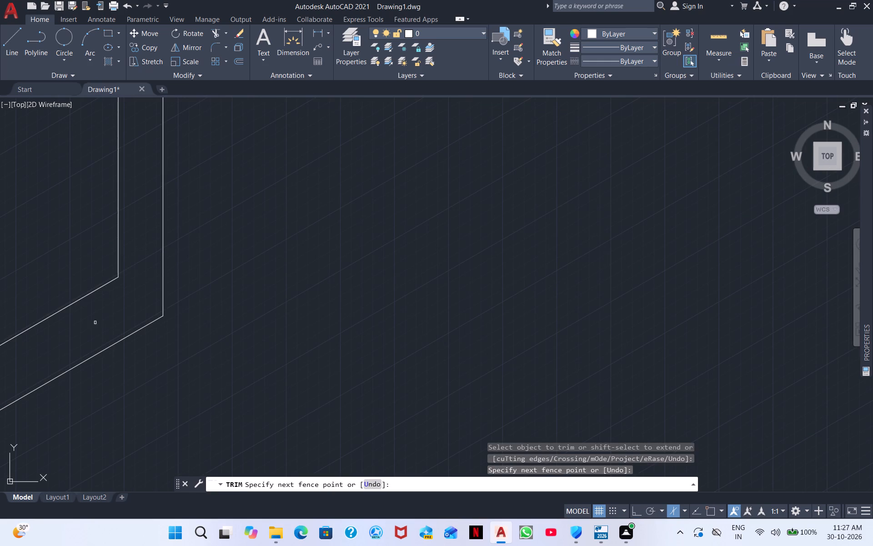
middle_drag(73, 328, 298, 168)
scroll(300, 167, down, 3)
middle_drag(66, 322, 351, 182)
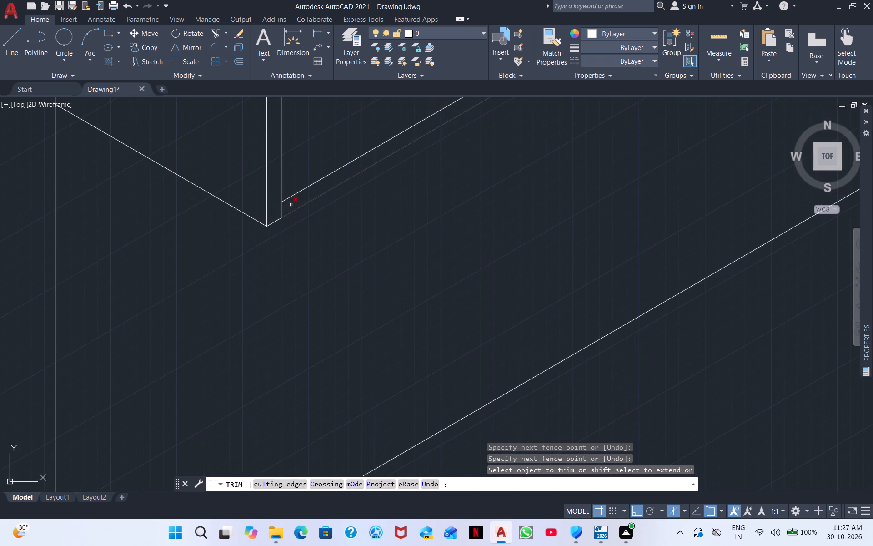
drag(285, 209, 280, 215)
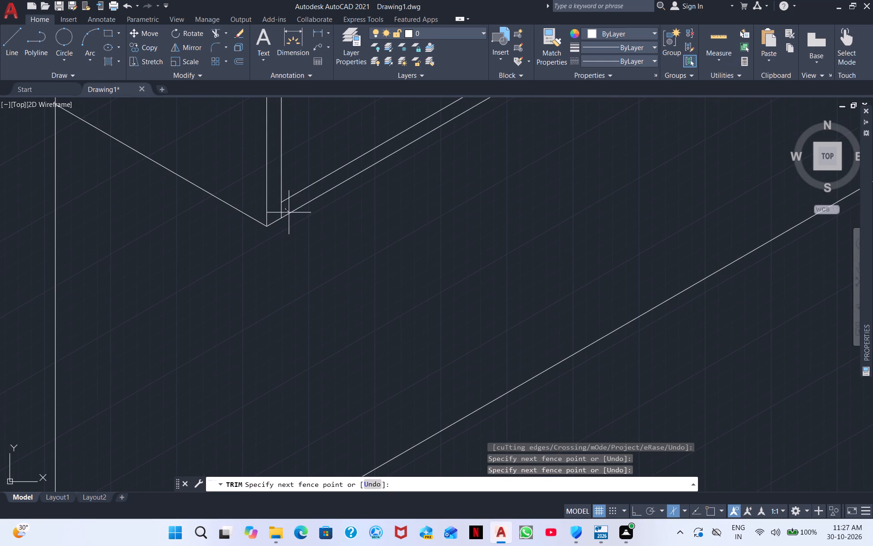
click(278, 212)
middle_drag(322, 154, 161, 451)
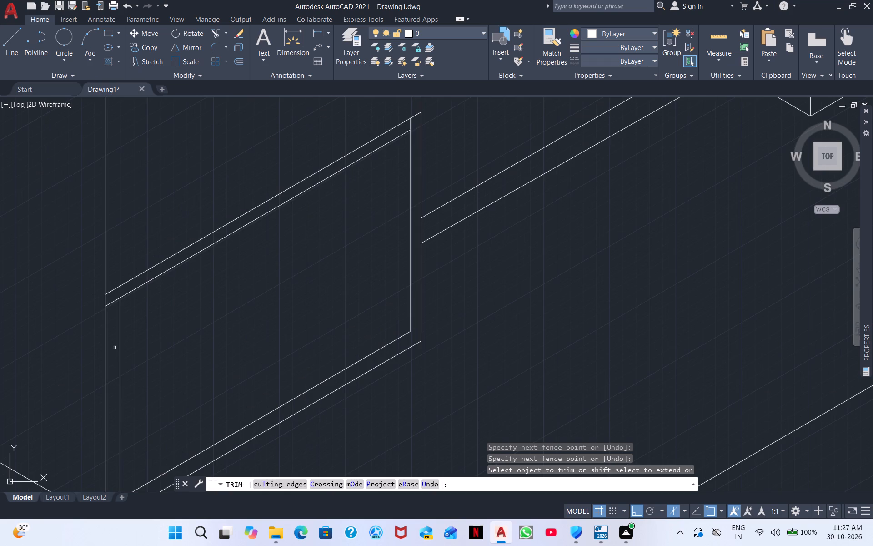
scroll(115, 342, up, 4)
middle_drag(101, 191, 96, 531)
drag(96, 410, 87, 454)
middle_drag(271, 368, 46, 544)
scroll(44, 525, down, 3)
middle_drag(652, 275, 130, 516)
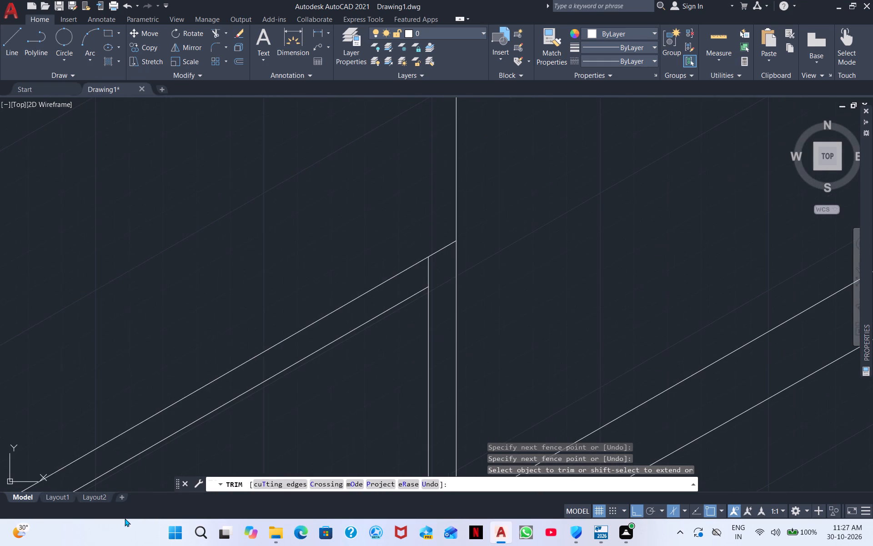
drag(451, 258, 399, 292)
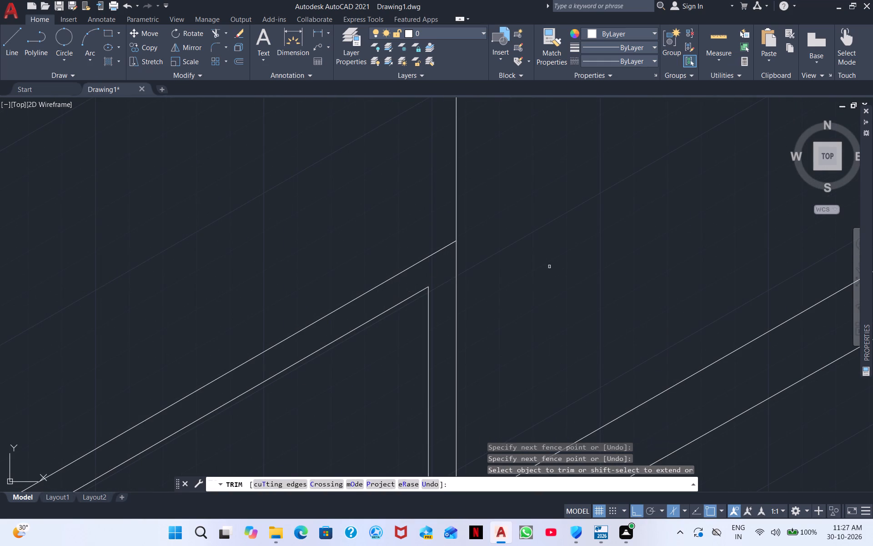
right_click(552, 263)
click(591, 269)
Draw the top, recess-side and bottom lines of a smaller parallelogram inside the frame, with the top line about 47.4 cm long.
scroll(340, 366, down, 4)
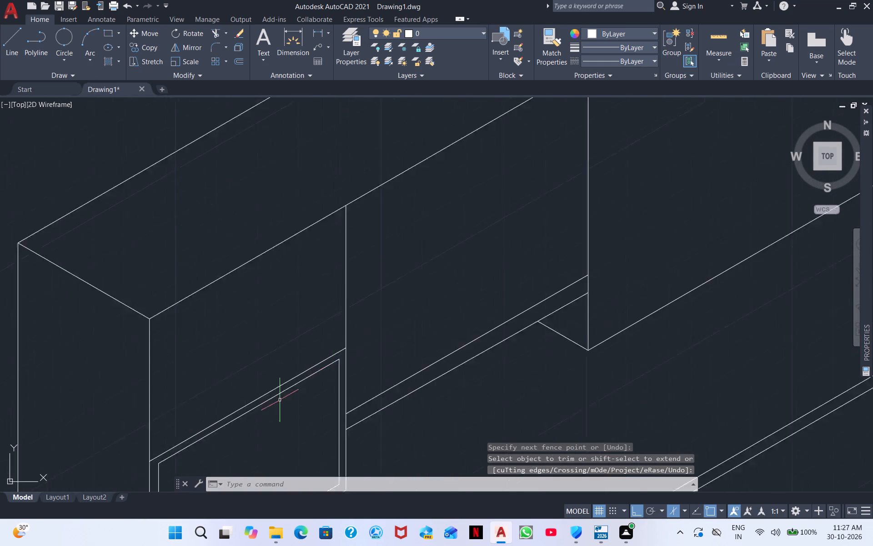
scroll(280, 400, down, 1)
middle_drag(269, 398, 247, 281)
middle_drag(241, 311, 230, 289)
scroll(228, 287, up, 1)
middle_drag(239, 311, 175, 402)
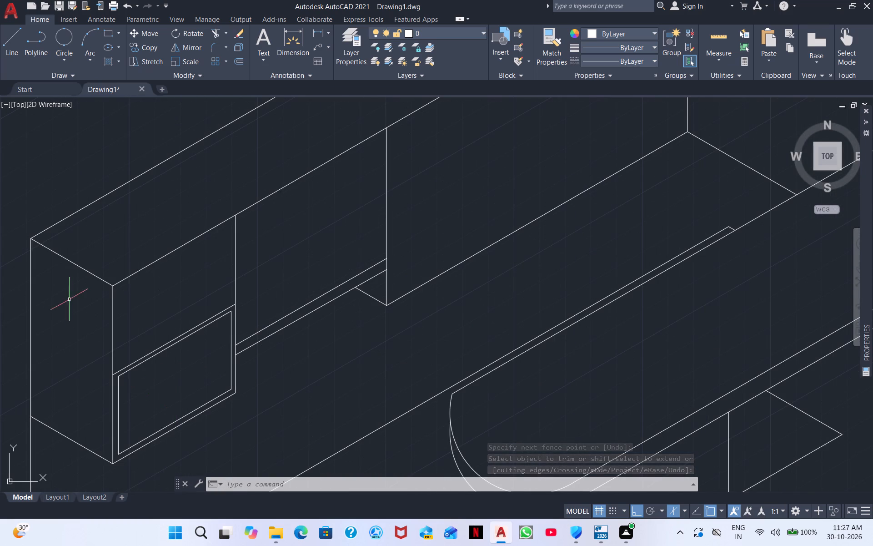
click(11, 39)
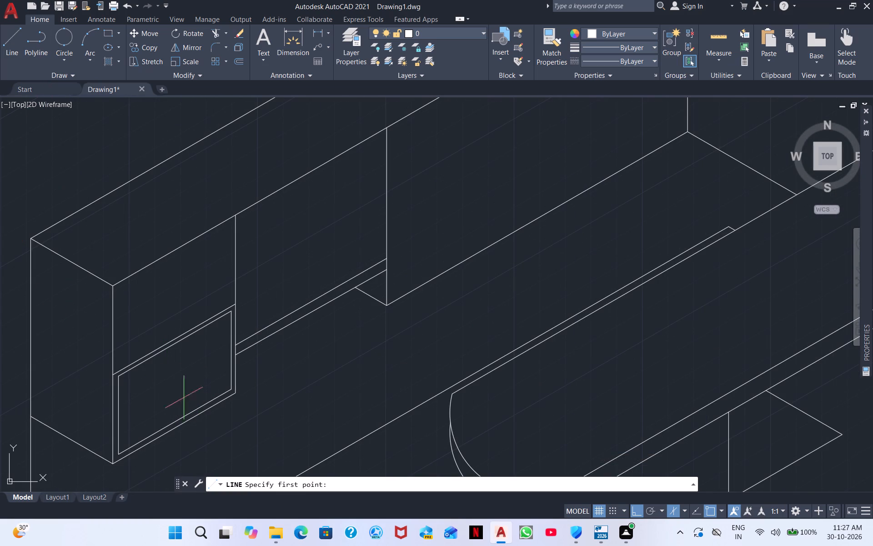
scroll(154, 379, up, 3)
middle_drag(71, 359, 180, 333)
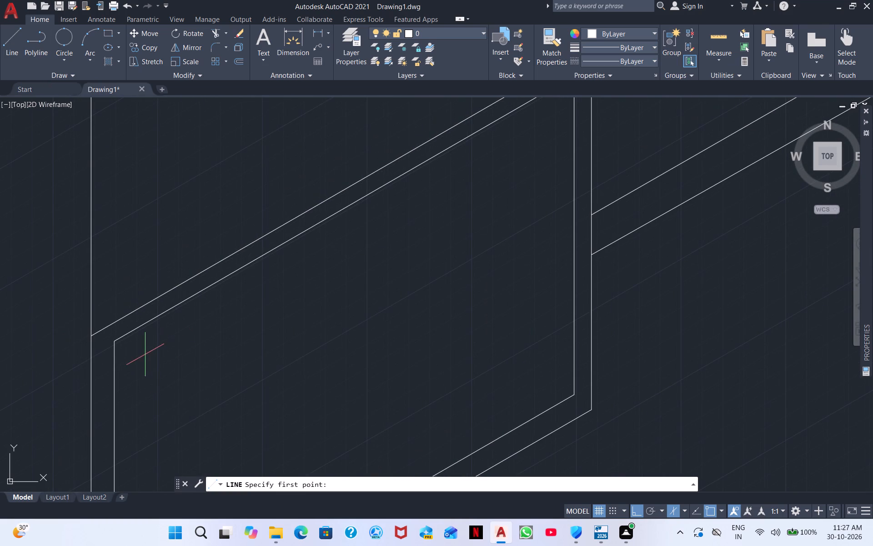
click(145, 354)
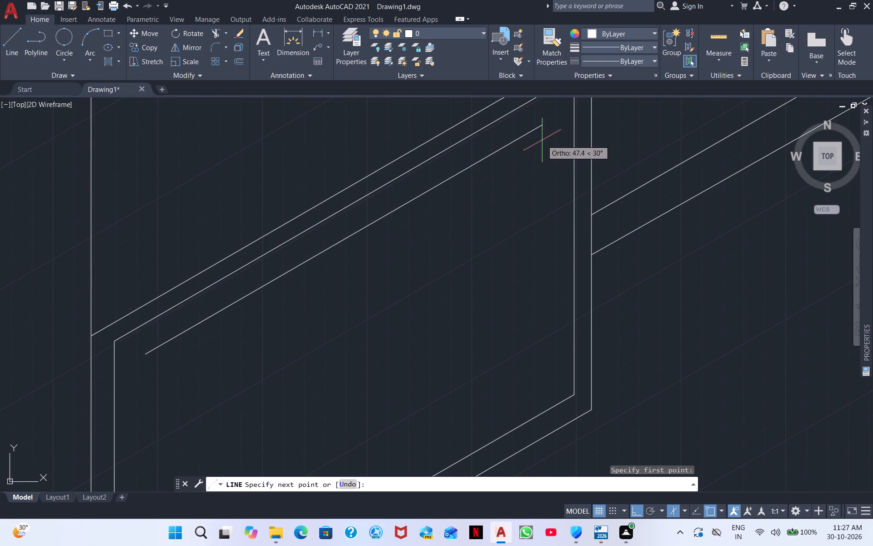
click(542, 140)
click(545, 381)
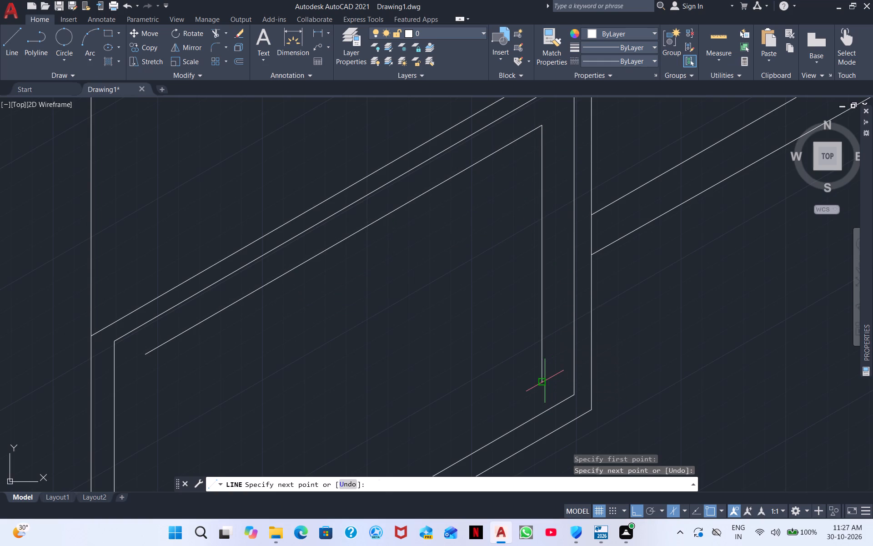
middle_drag(309, 470, 488, 369)
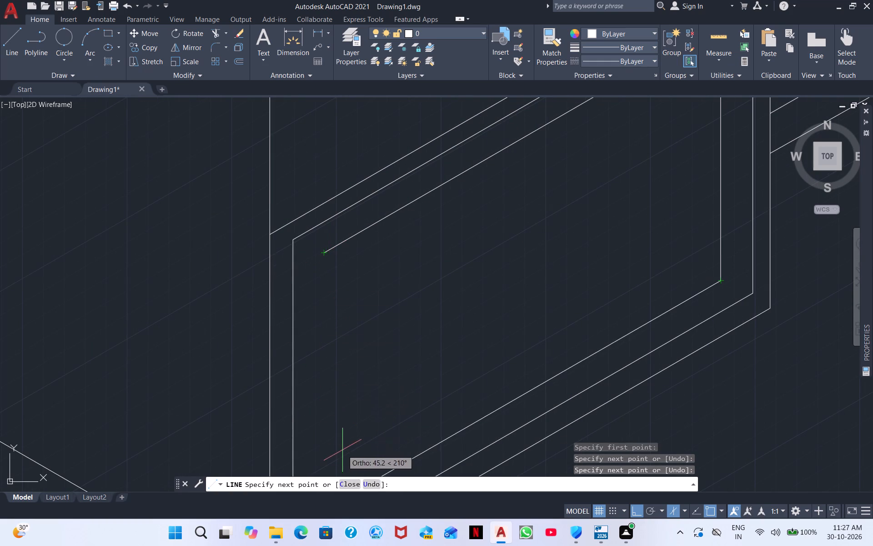
middle_drag(344, 445, 412, 335)
click(386, 402)
key(Escape)
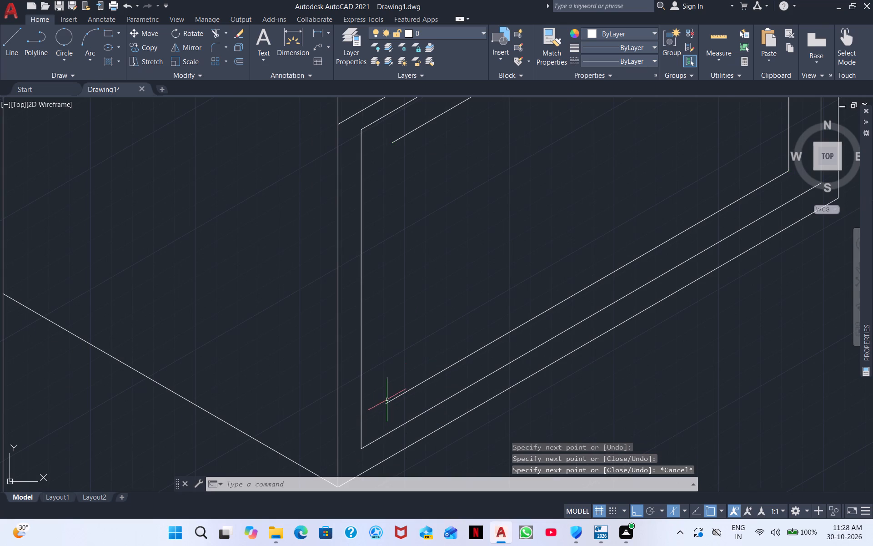
Close the smaller parallelogram with a vertical line on its front side, and trim both overhanging ends at the bottom front corner.
right_click(470, 328)
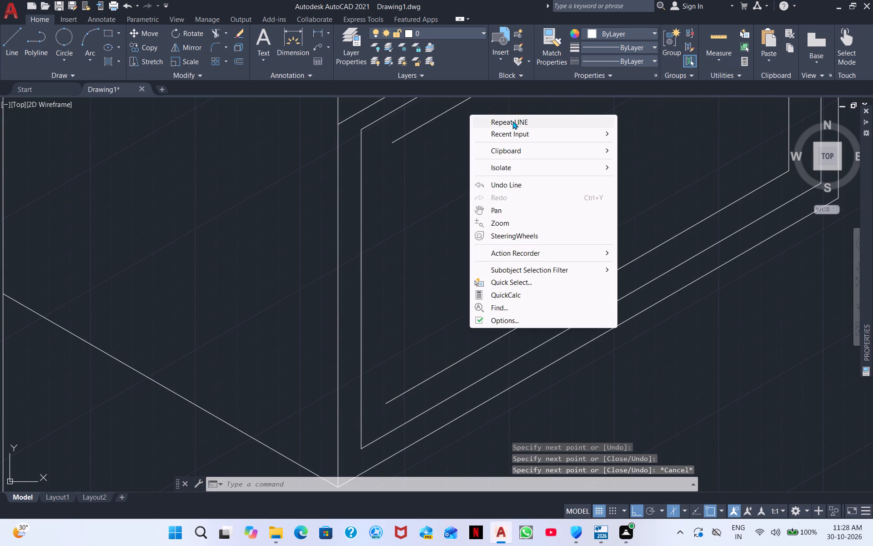
drag(512, 121, 509, 130)
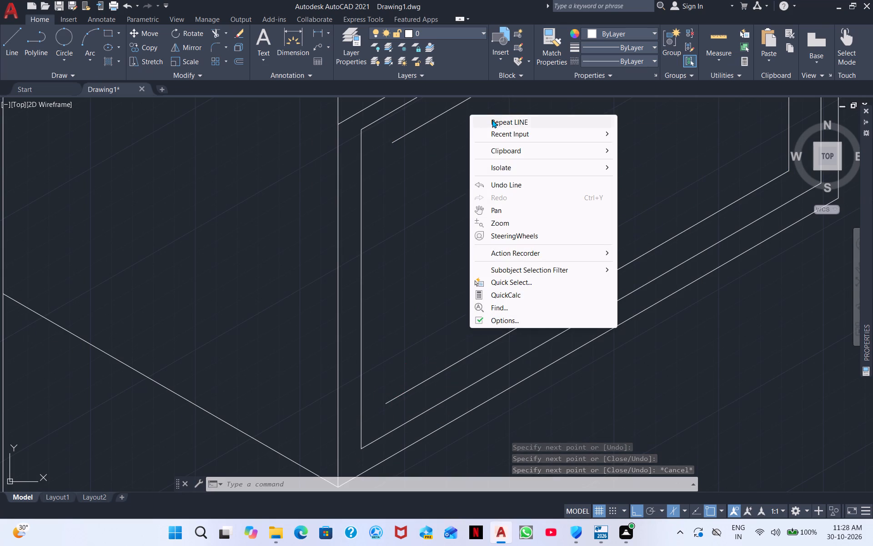
click(492, 120)
click(392, 139)
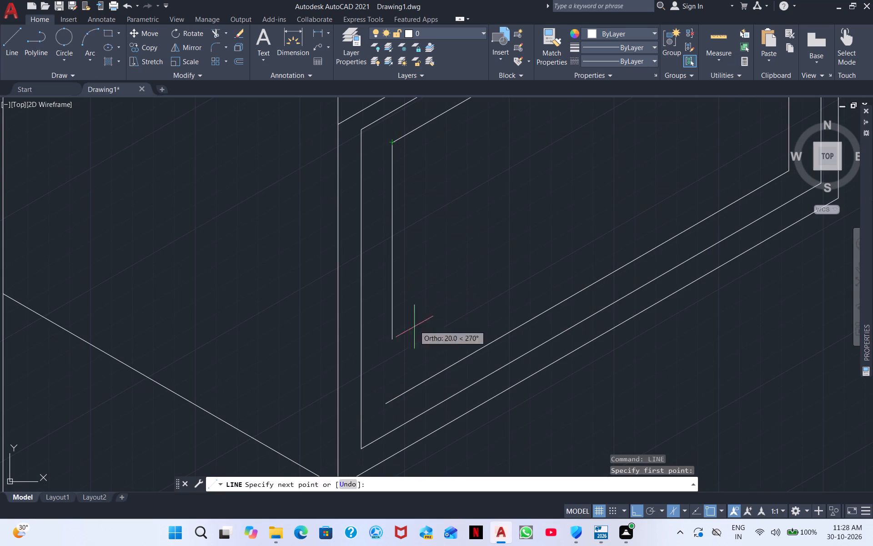
click(391, 415)
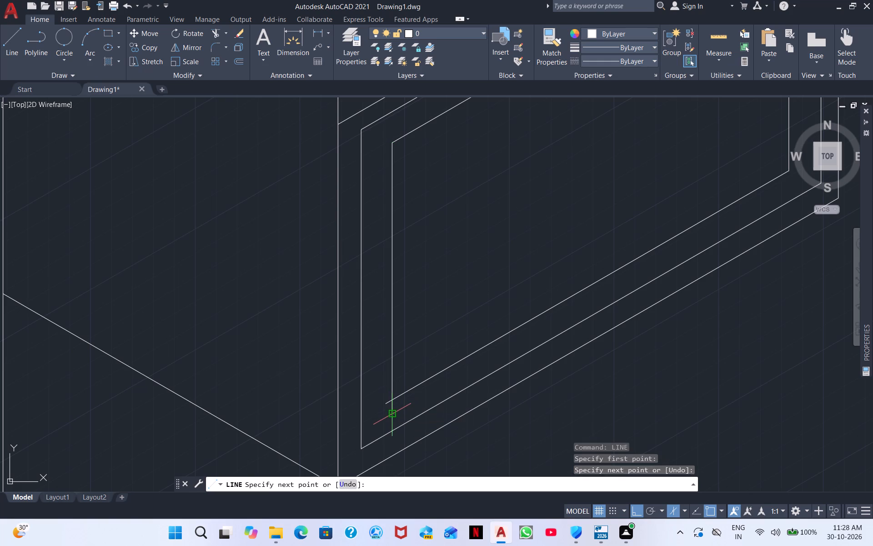
key(Escape)
click(213, 31)
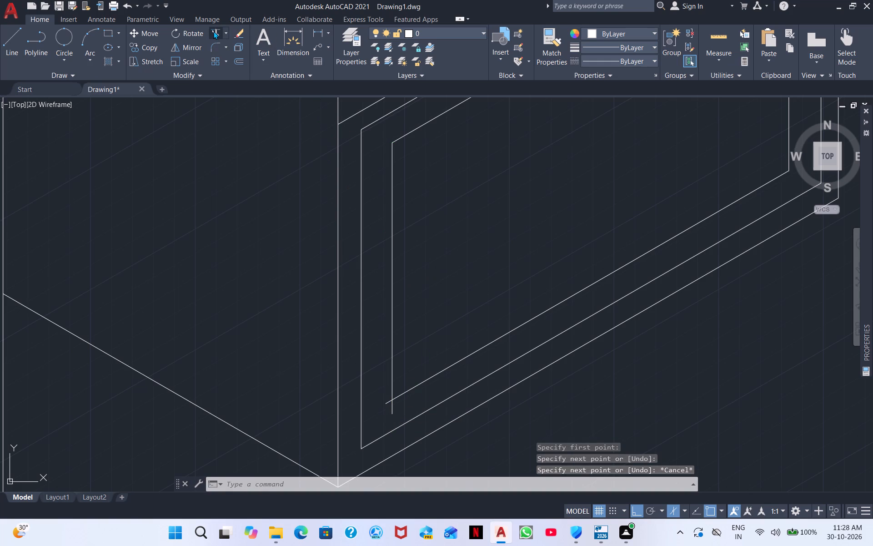
click(387, 403)
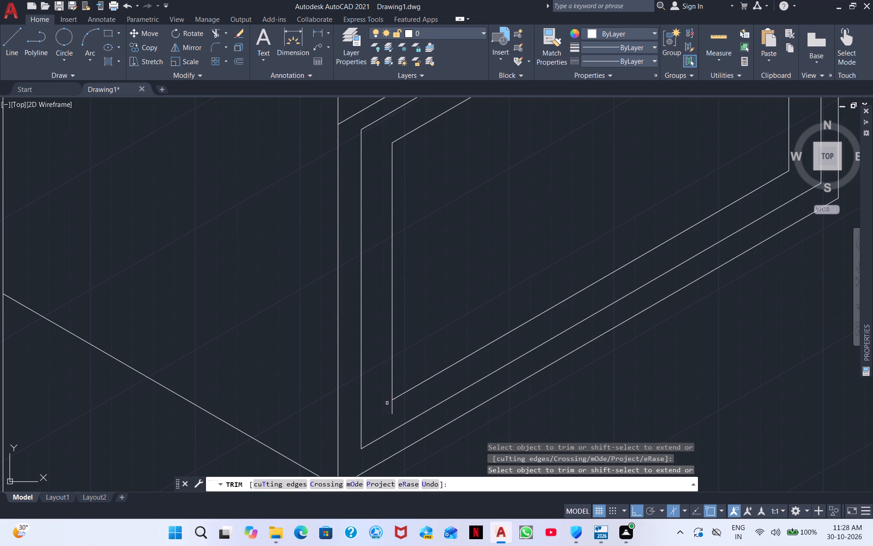
click(394, 409)
scroll(460, 316, down, 1)
middle_drag(495, 282, 190, 390)
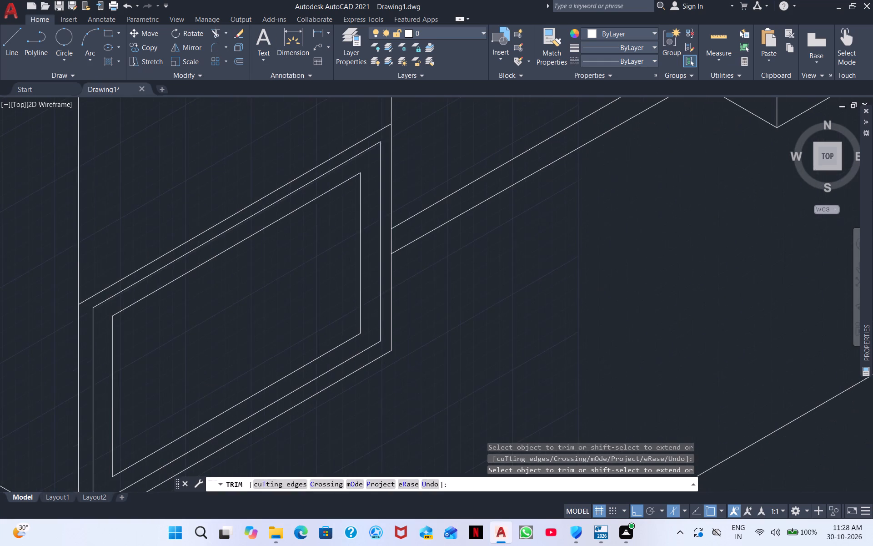
scroll(190, 390, up, 1)
right_click(241, 357)
click(298, 201)
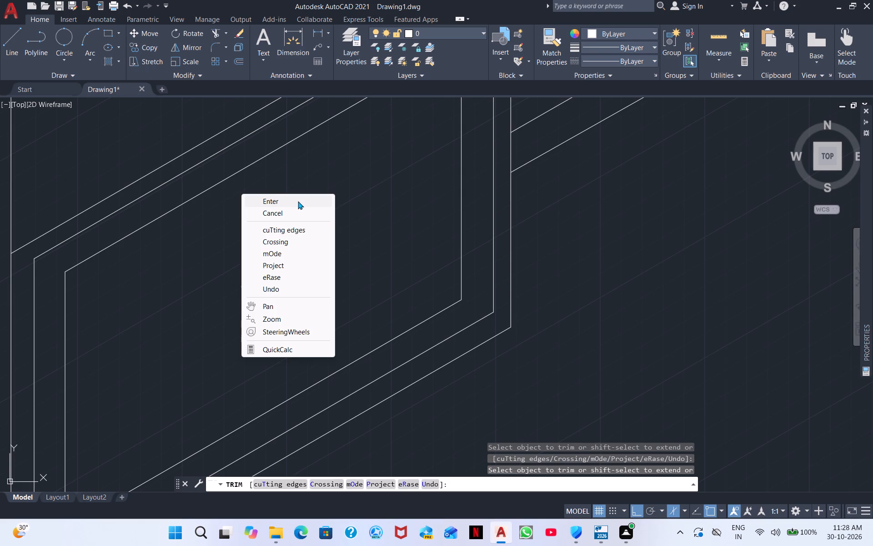
Draw a third, smaller parallelogram just inside the innermost frame, with a recess-side vertical about 20 cm long and a bottom line about 46 cm long.
click(10, 46)
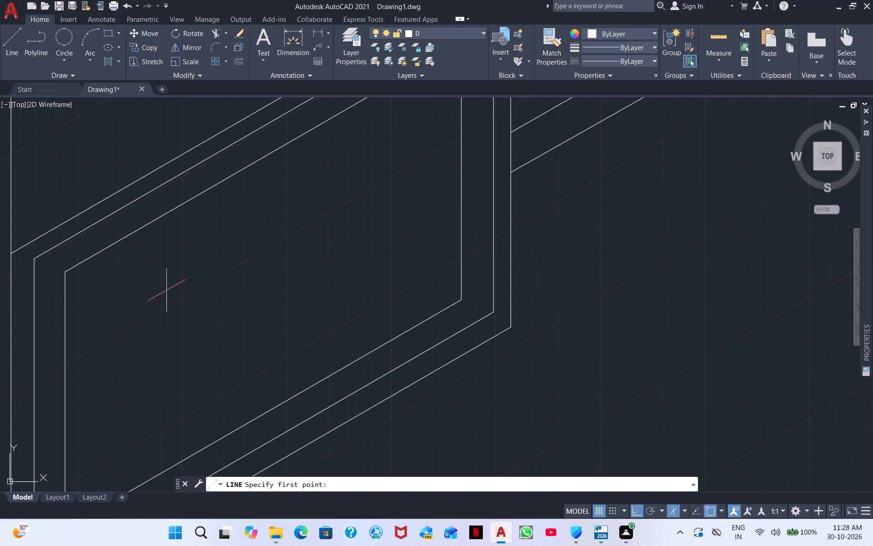
click(75, 288)
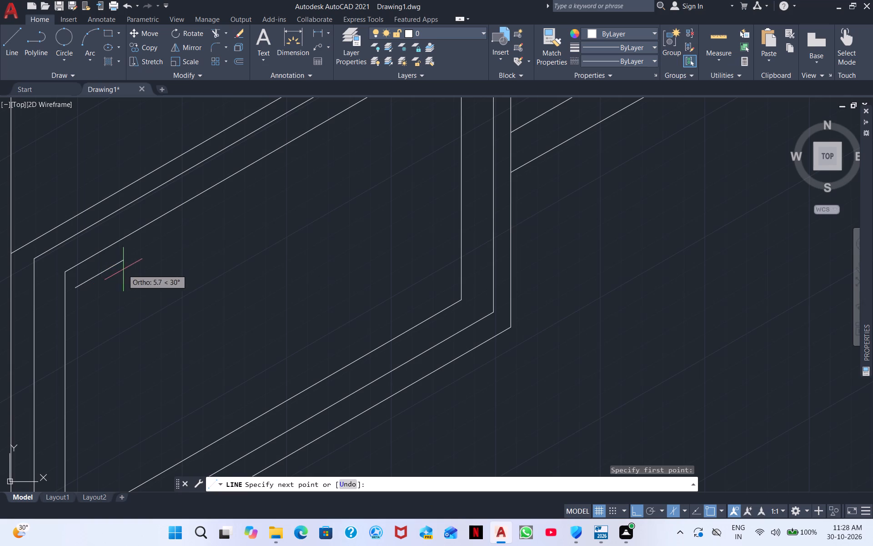
middle_drag(361, 156, 316, 249)
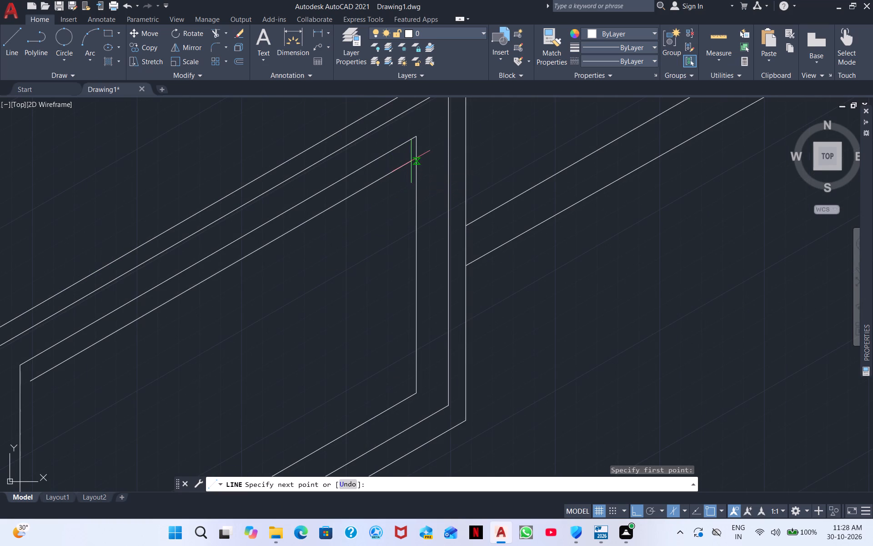
scroll(413, 168, up, 3)
drag(408, 150, 407, 150)
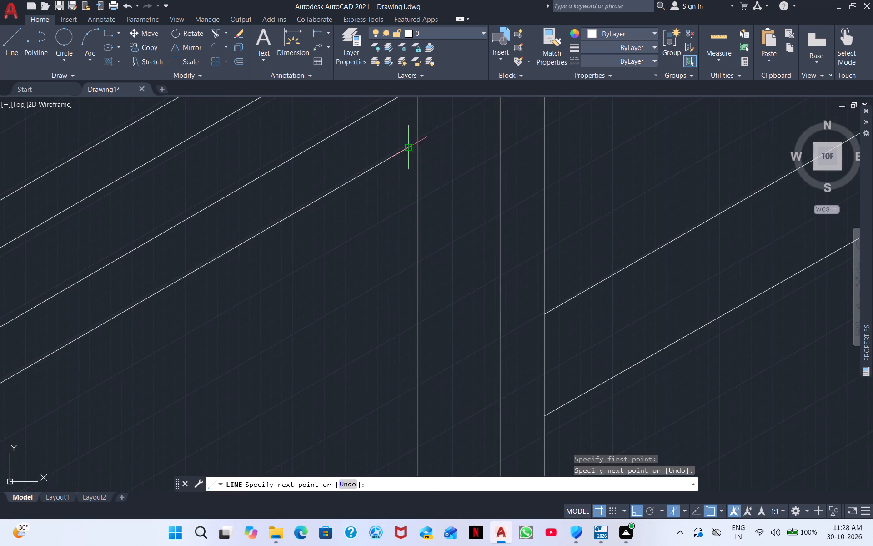
drag(407, 150, 406, 154)
middle_drag(362, 430, 356, 208)
scroll(348, 351, down, 2)
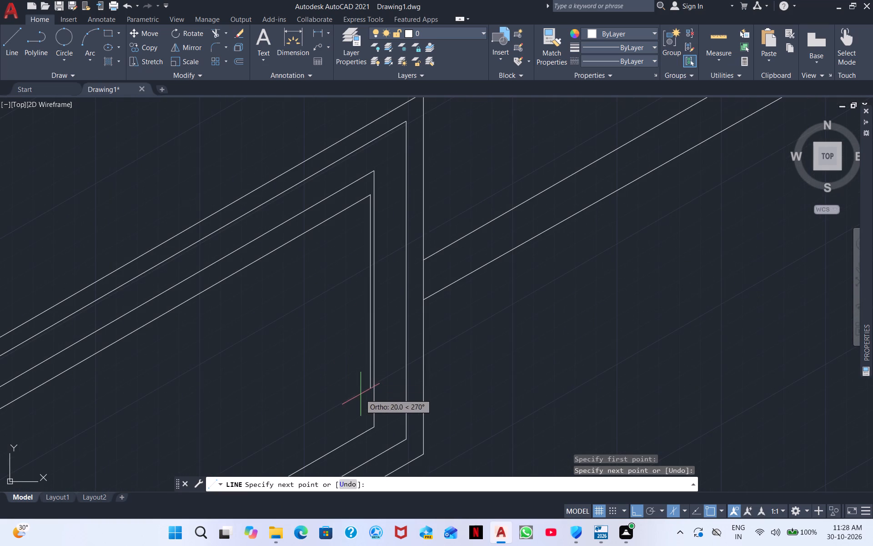
click(363, 395)
middle_drag(159, 471, 268, 440)
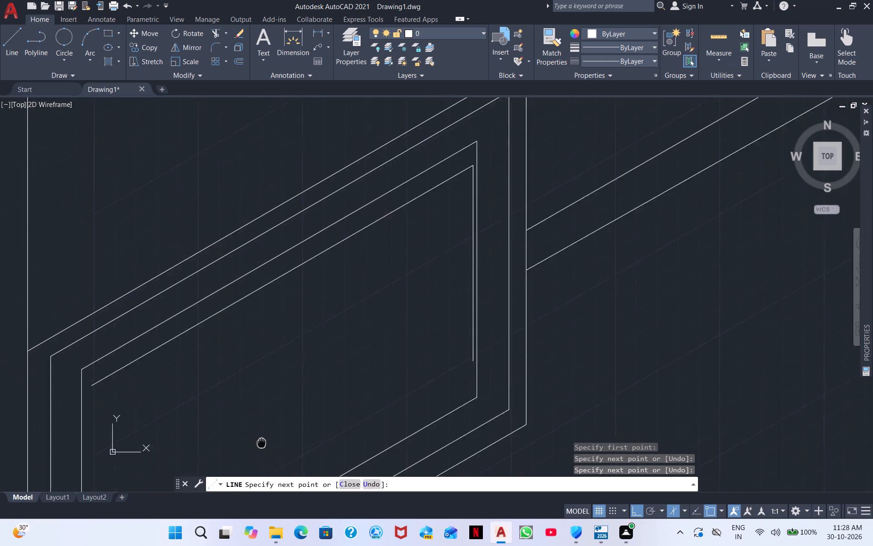
middle_drag(268, 440, 474, 314)
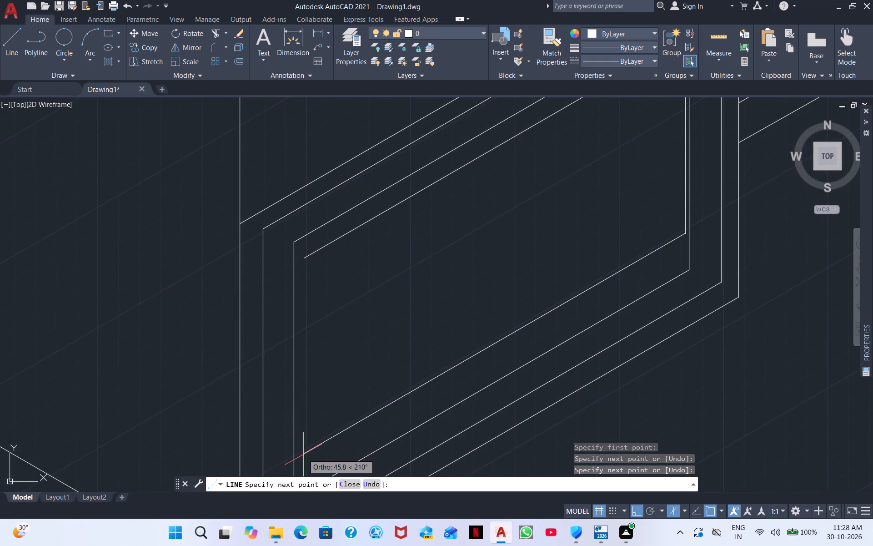
click(301, 456)
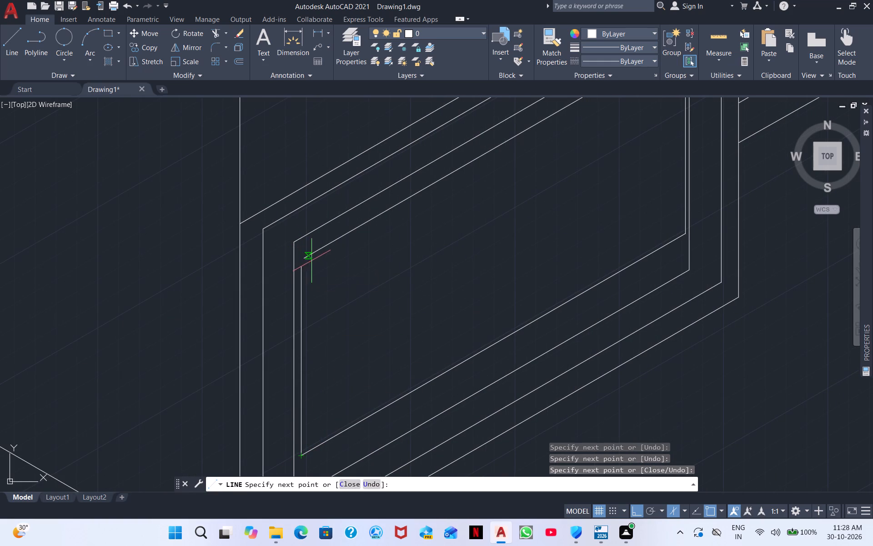
scroll(302, 263, up, 4)
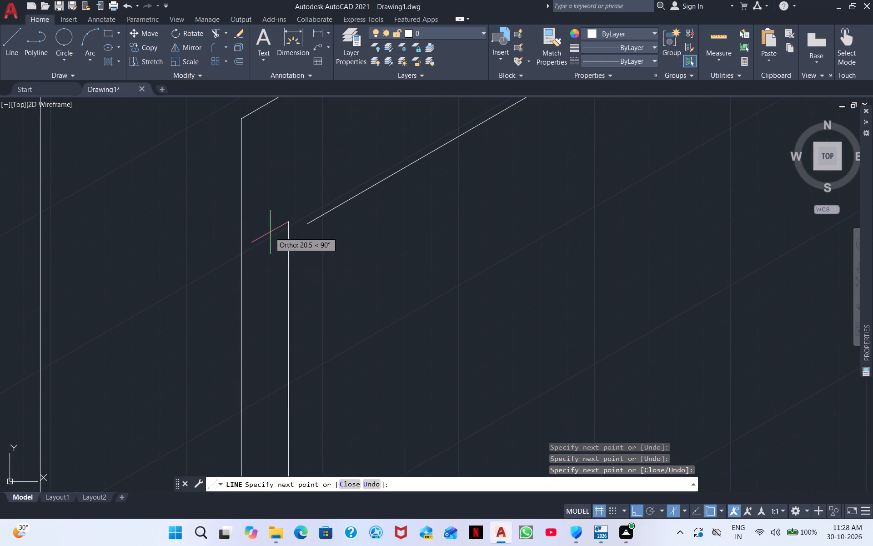
click(285, 199)
key(Escape)
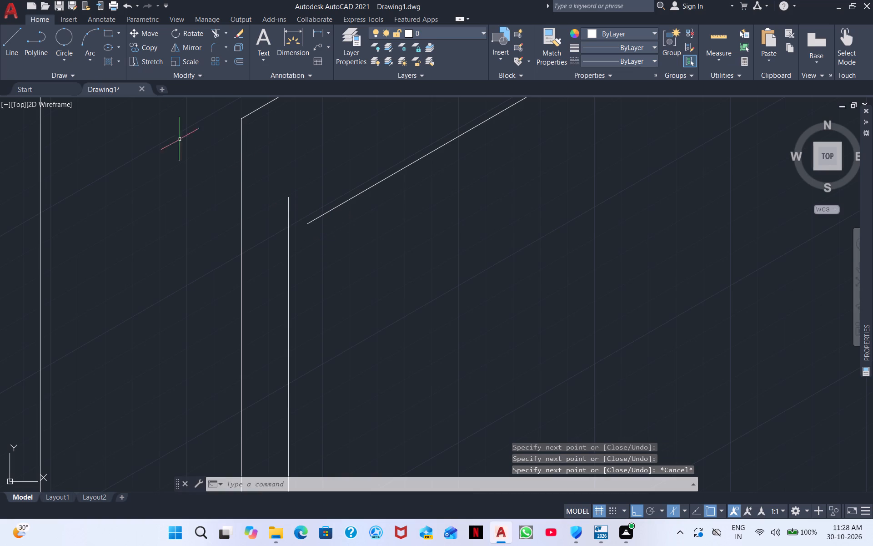
Extend the new parallelogram's top line to its front vertical and trim the vertical's overhang at the top front corner.
click(216, 34)
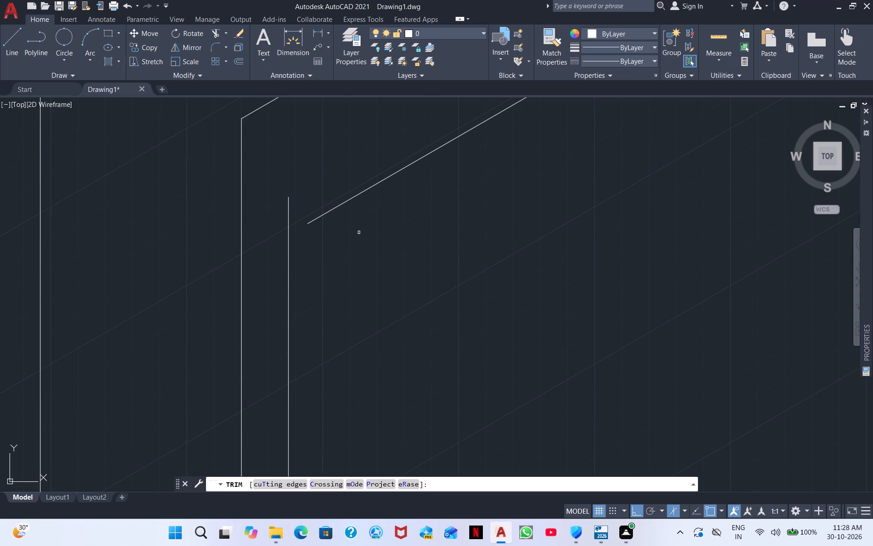
shift+drag(325, 191, 325, 226)
drag(294, 194, 270, 223)
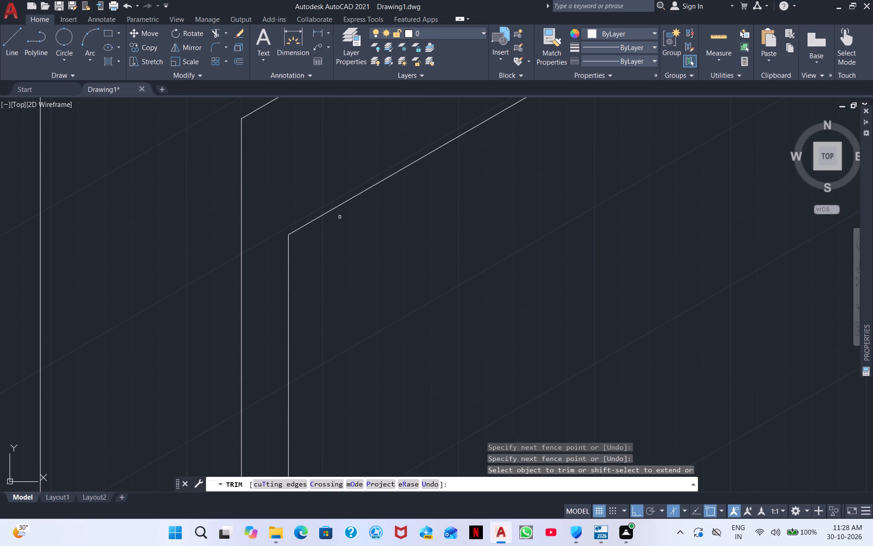
scroll(359, 231, down, 1)
middle_drag(488, 244, 167, 191)
scroll(488, 244, down, 4)
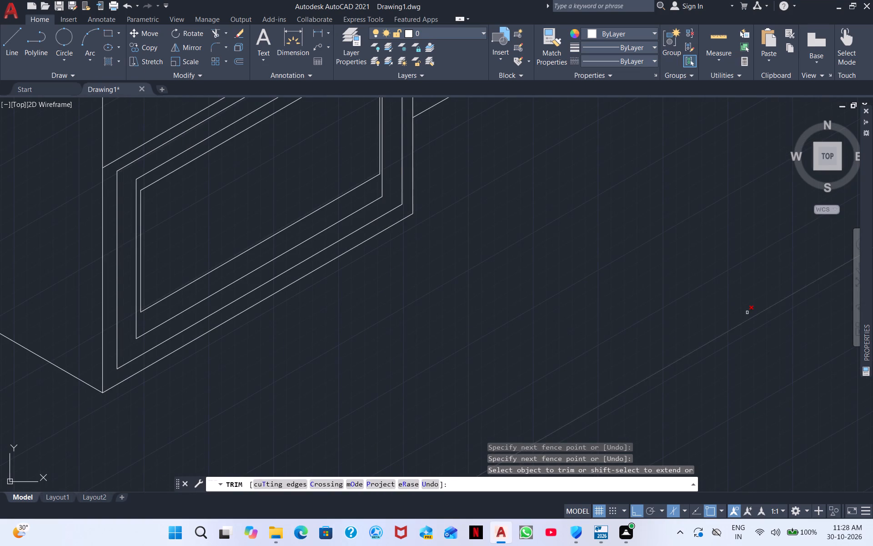
right_click(747, 313)
click(798, 314)
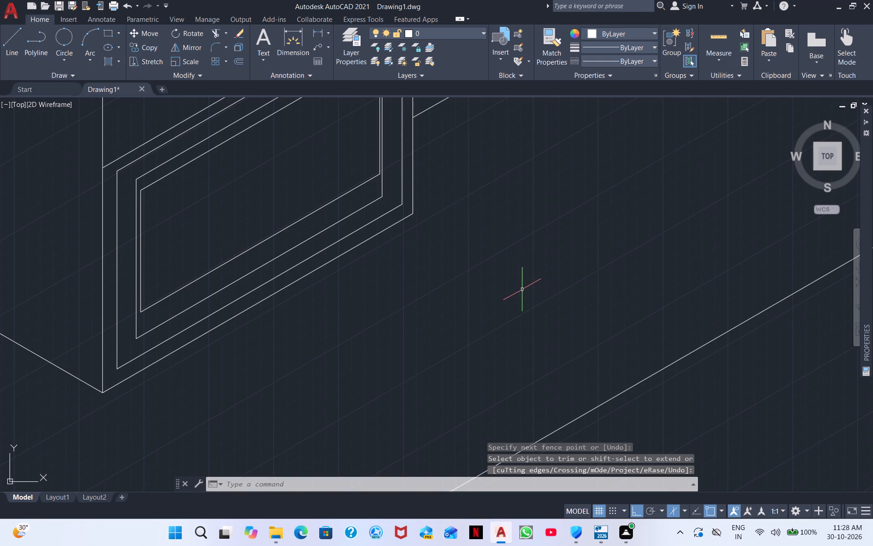
Draw a short vertical divider from the innermost parallelogram's bottom line to the surrounding frame's bottom line, near the recess-side end.
right_click(522, 289)
click(592, 311)
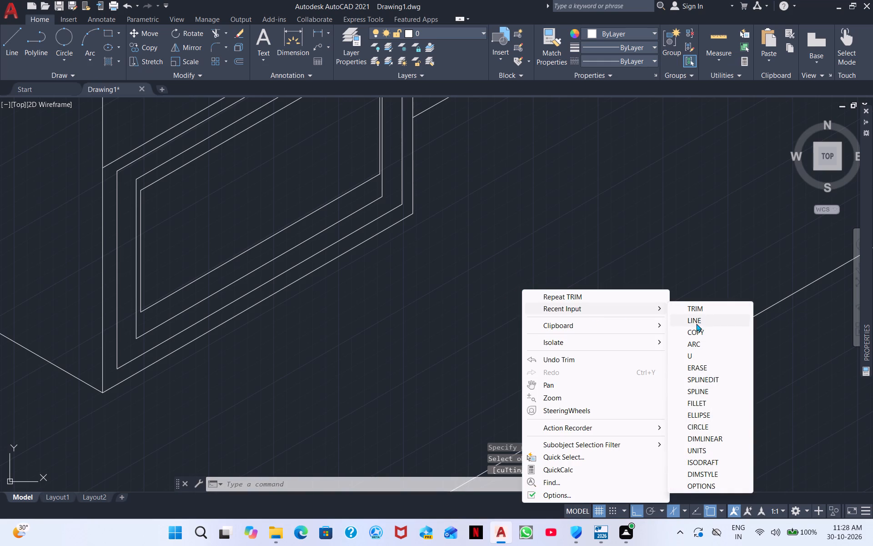
click(695, 321)
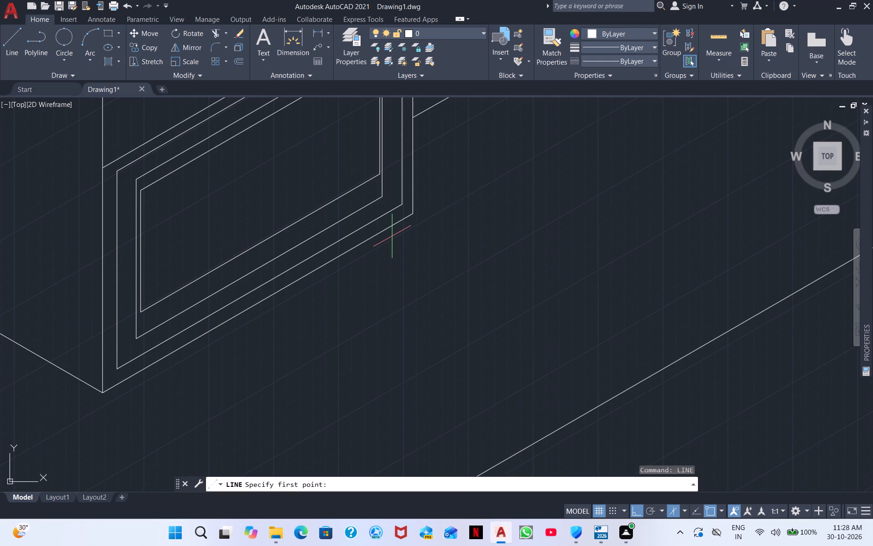
scroll(378, 196, up, 2)
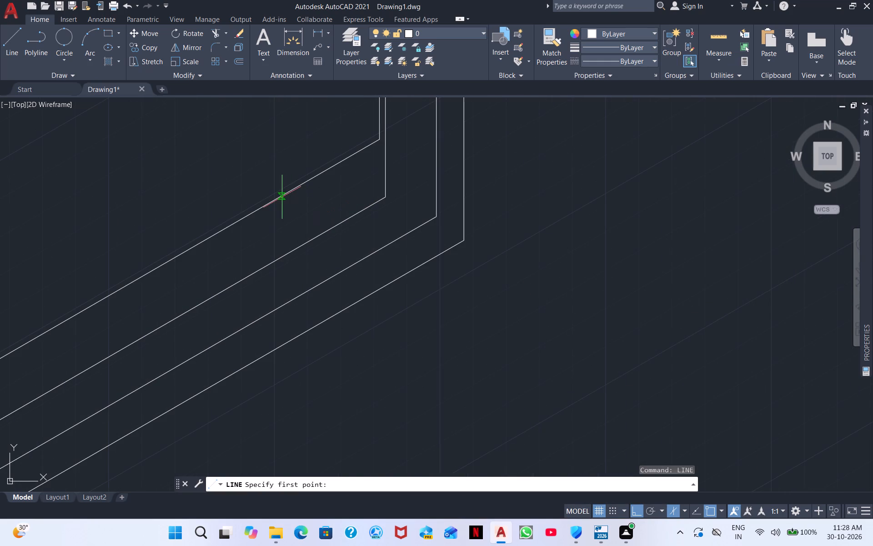
click(282, 197)
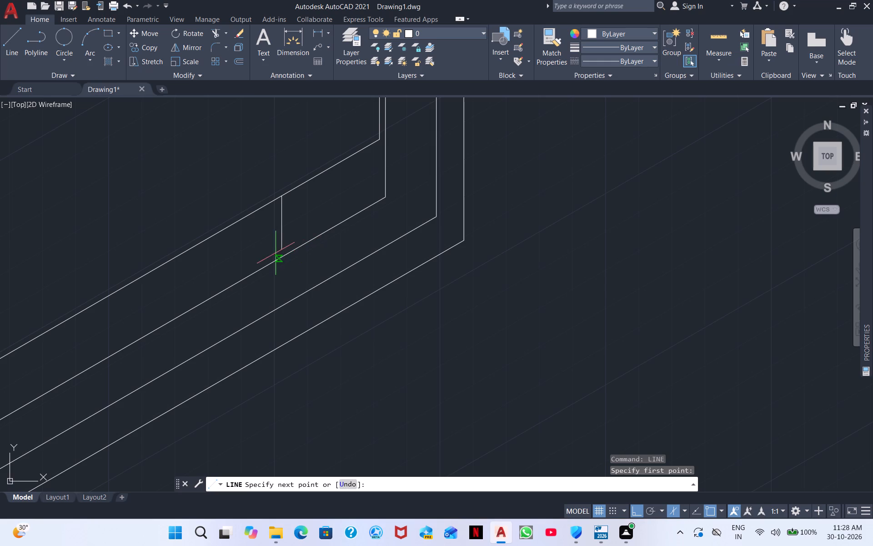
click(283, 263)
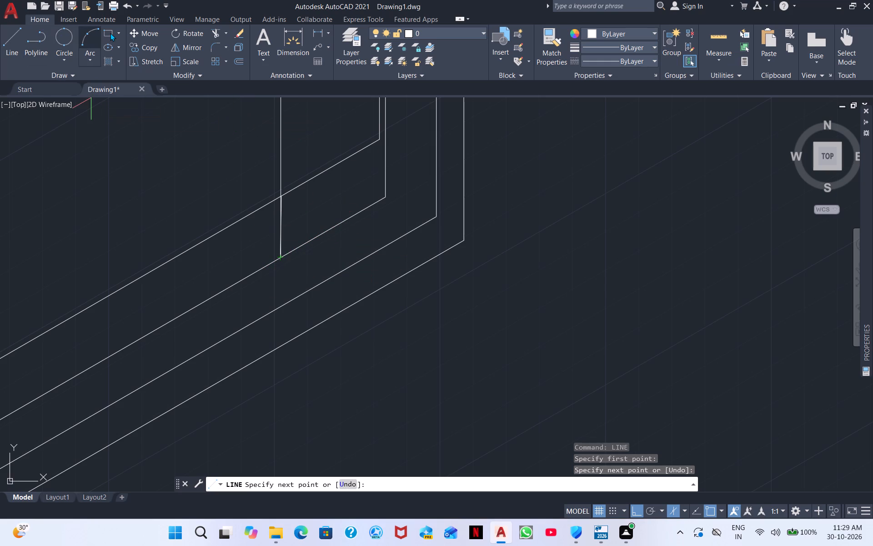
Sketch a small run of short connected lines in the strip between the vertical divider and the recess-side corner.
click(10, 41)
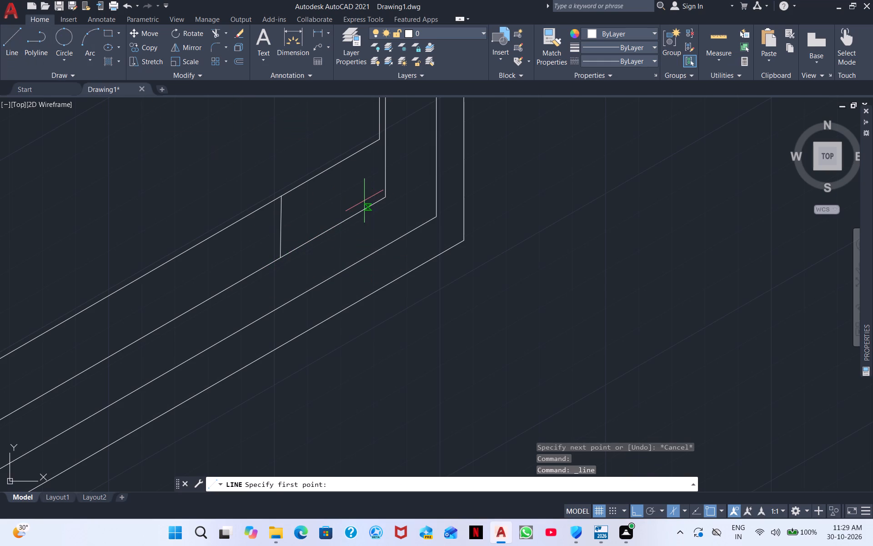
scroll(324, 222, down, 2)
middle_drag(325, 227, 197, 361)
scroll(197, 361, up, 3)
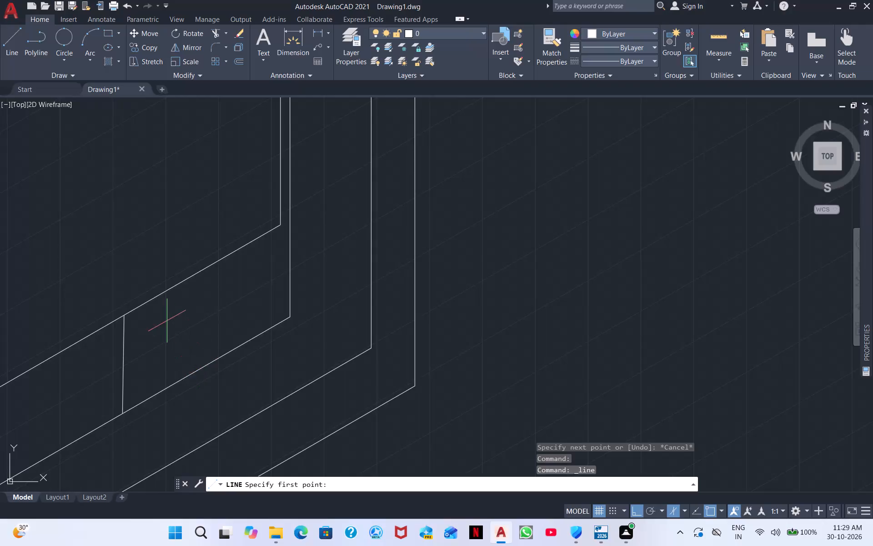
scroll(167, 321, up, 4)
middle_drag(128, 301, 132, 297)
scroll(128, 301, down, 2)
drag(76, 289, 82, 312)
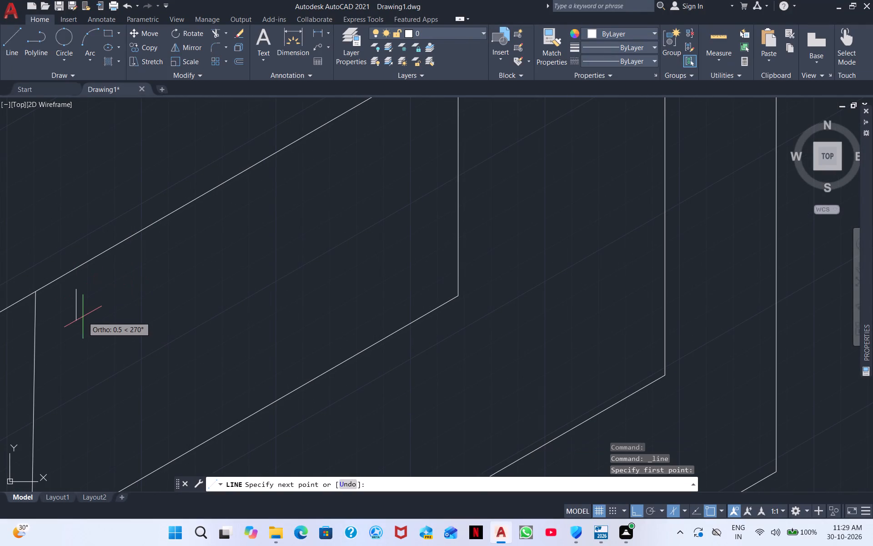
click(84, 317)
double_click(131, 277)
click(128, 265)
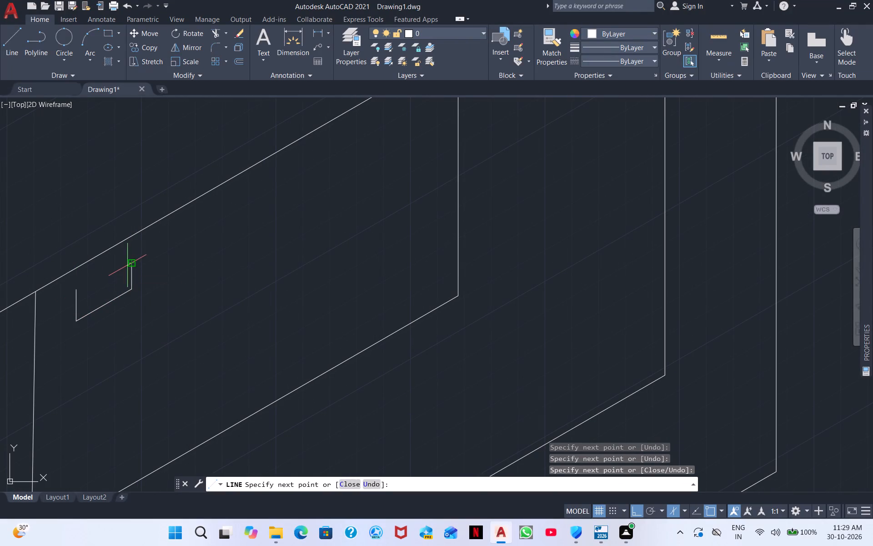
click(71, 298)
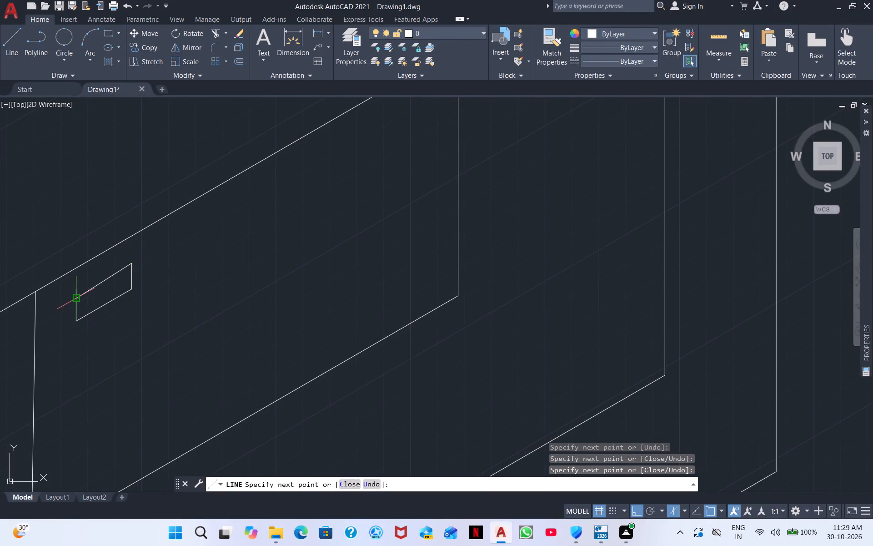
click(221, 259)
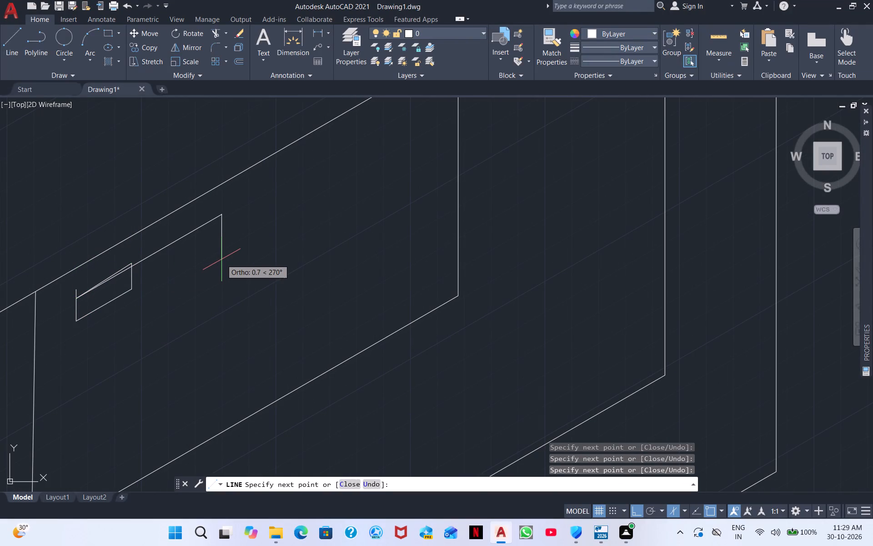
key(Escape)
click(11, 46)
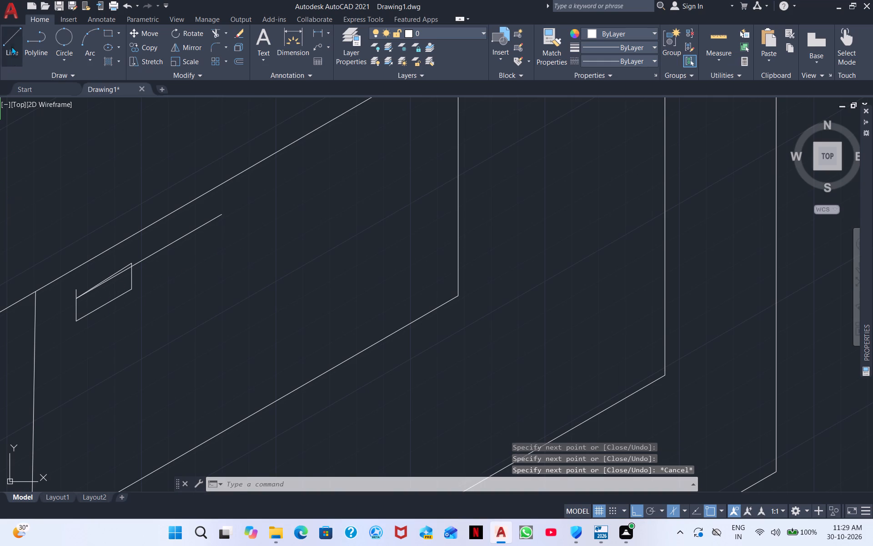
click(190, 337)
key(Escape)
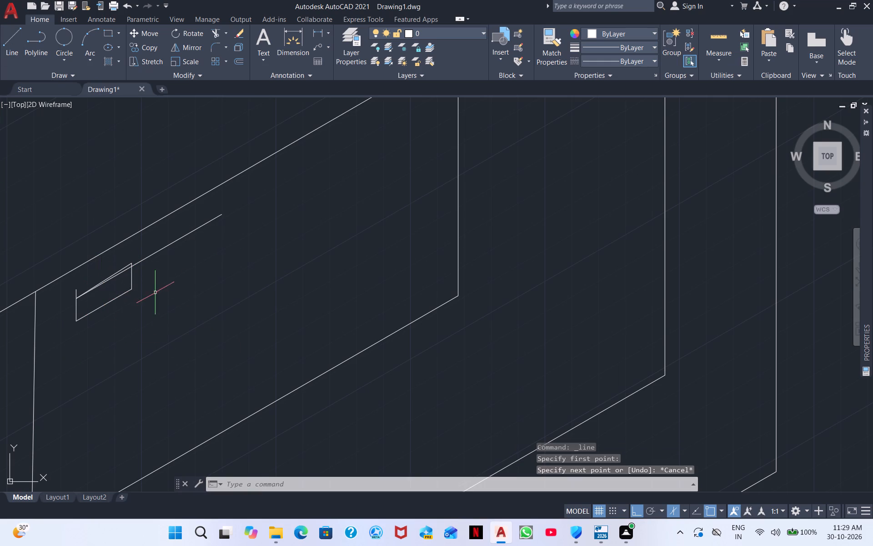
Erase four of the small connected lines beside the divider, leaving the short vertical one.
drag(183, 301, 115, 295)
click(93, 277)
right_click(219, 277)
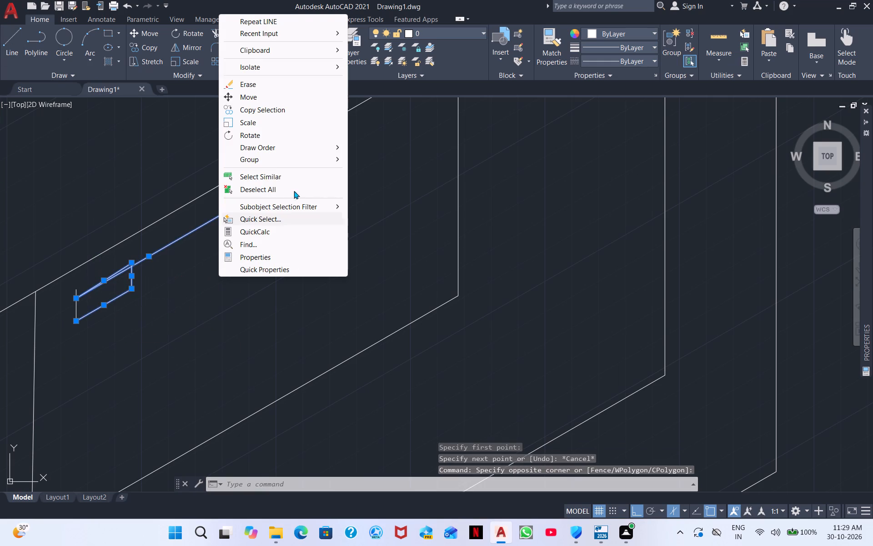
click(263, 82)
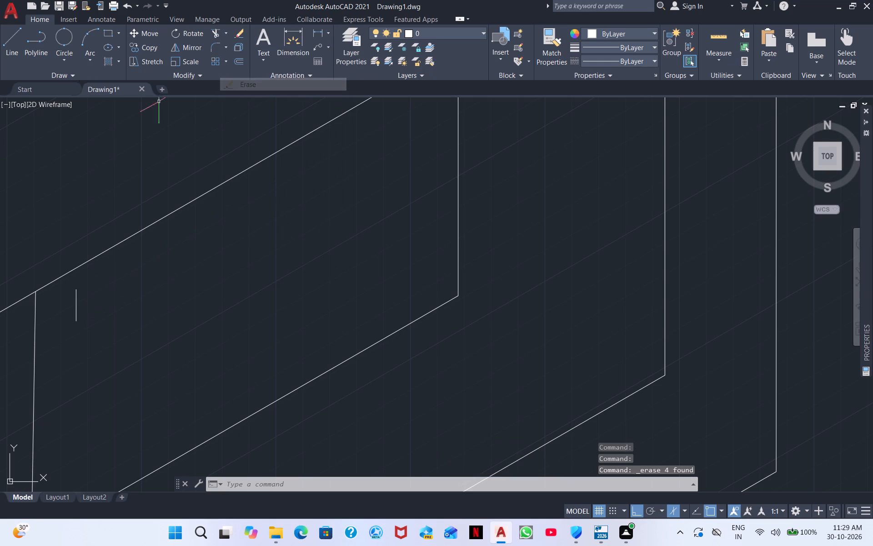
Draw three connected sloped runs, each about 6.4 cm, joined by short verticals, in the strip between the divider and the recess-side corner.
click(10, 38)
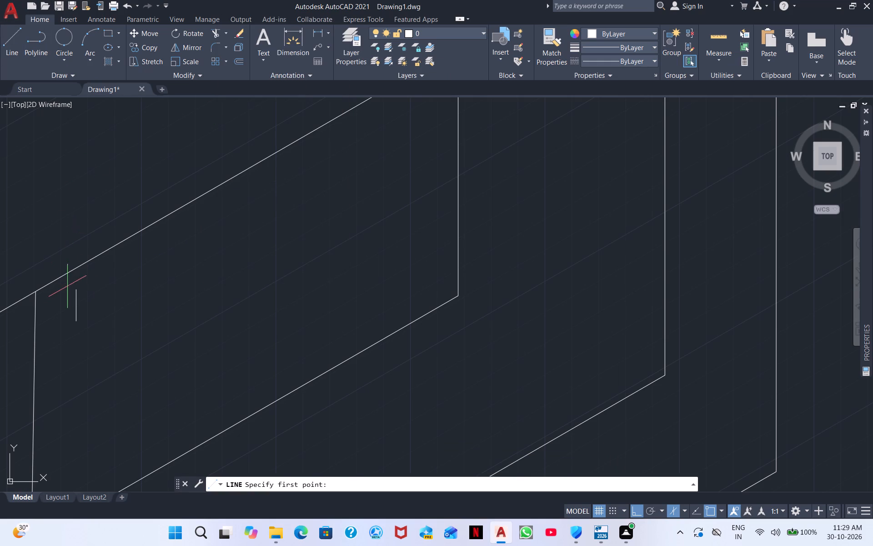
click(66, 295)
middle_drag(381, 152, 381, 166)
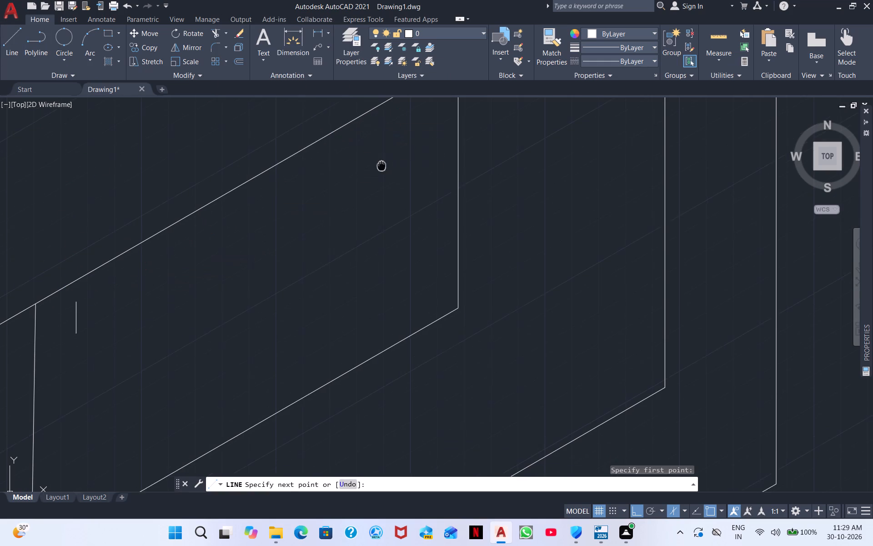
middle_drag(381, 166, 383, 173)
click(414, 124)
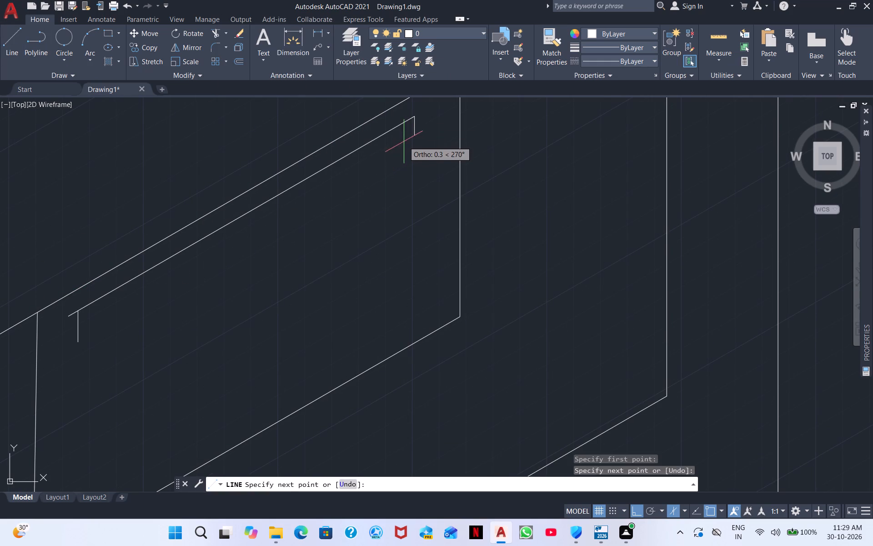
click(409, 154)
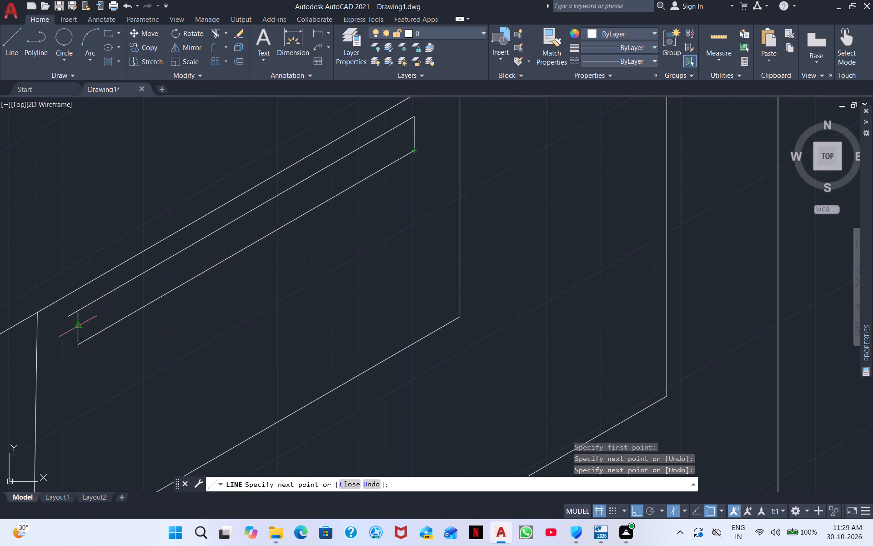
click(71, 352)
click(78, 383)
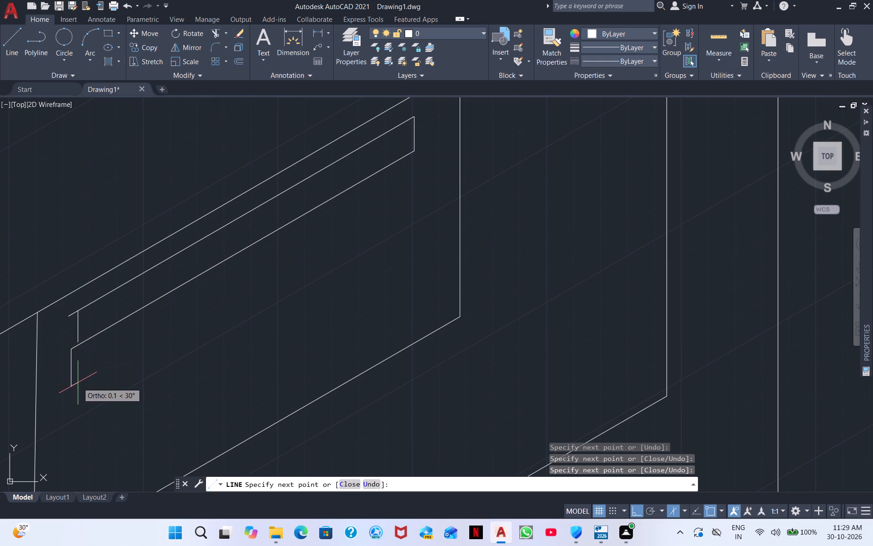
click(418, 189)
click(416, 225)
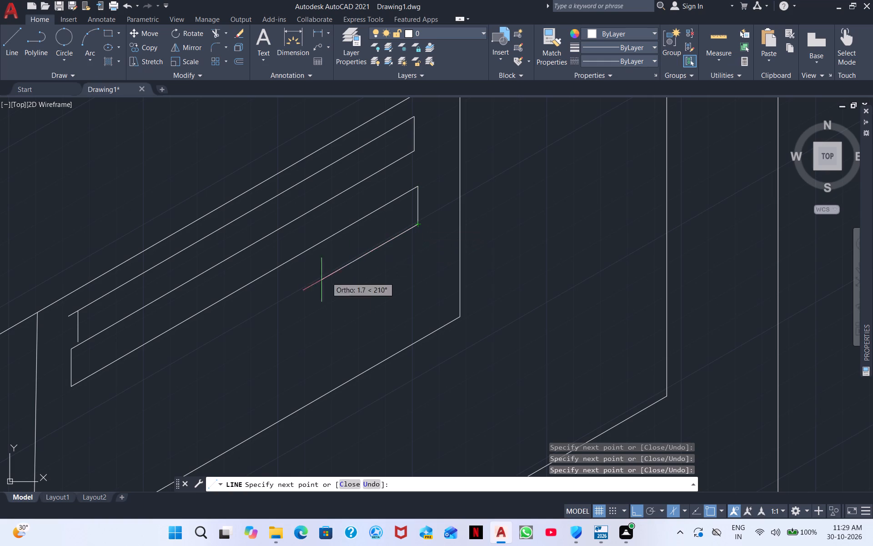
Continue the serpentine with three more sloped runs of about 6.4 cm down to just above the strip's bottom line.
click(75, 414)
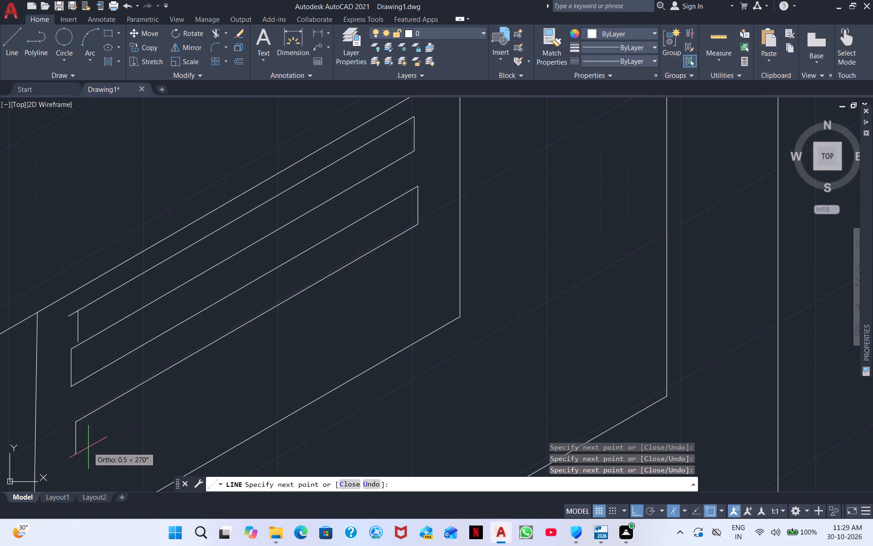
click(88, 449)
click(426, 275)
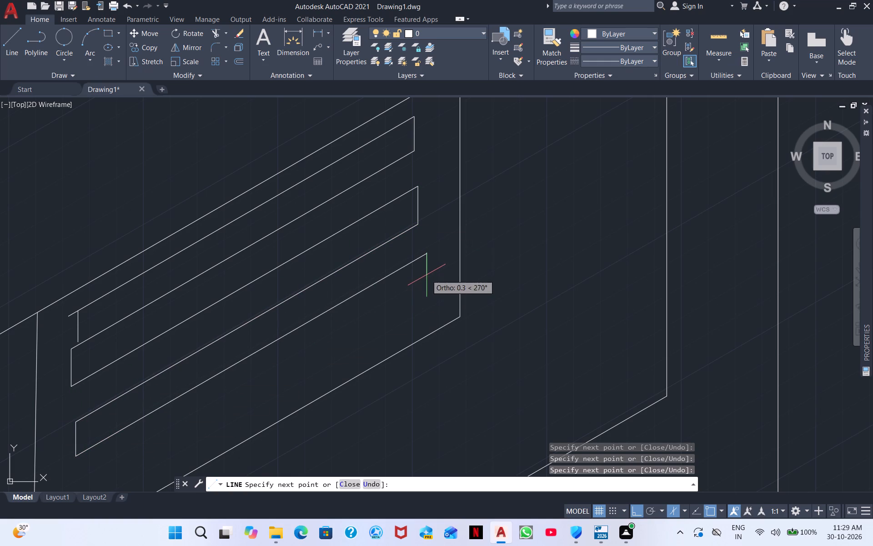
click(419, 303)
middle_drag(120, 435, 132, 429)
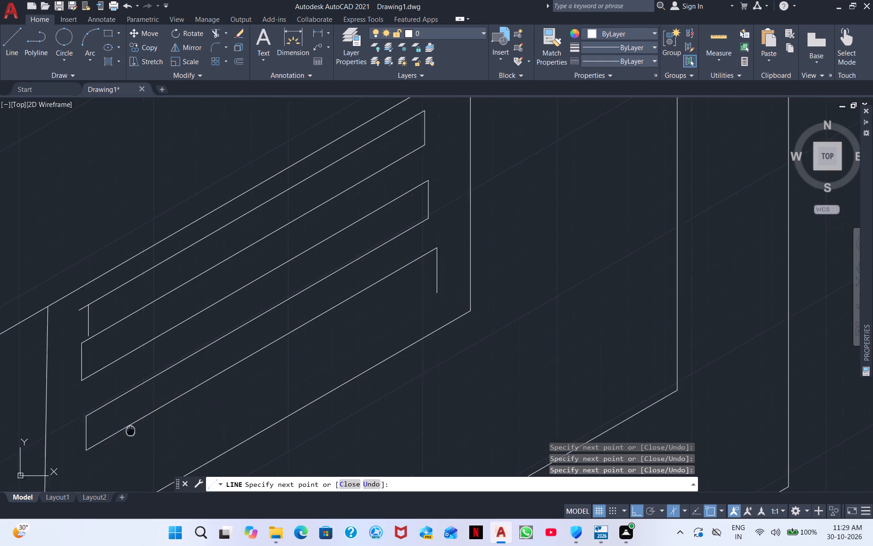
middle_drag(132, 429, 208, 349)
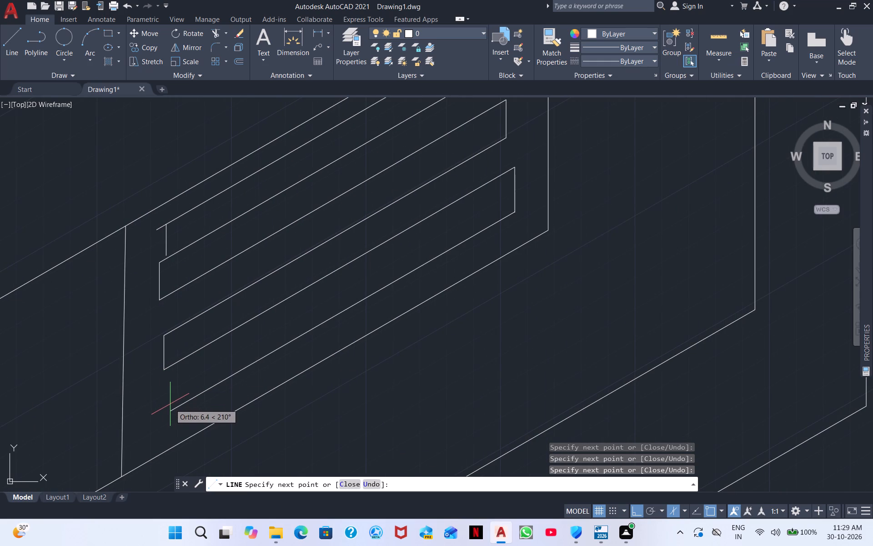
click(170, 404)
key(Escape)
Draw two spaced vertical lines from the serpentine's top run to just past its lowest run, near the divider.
right_click(212, 258)
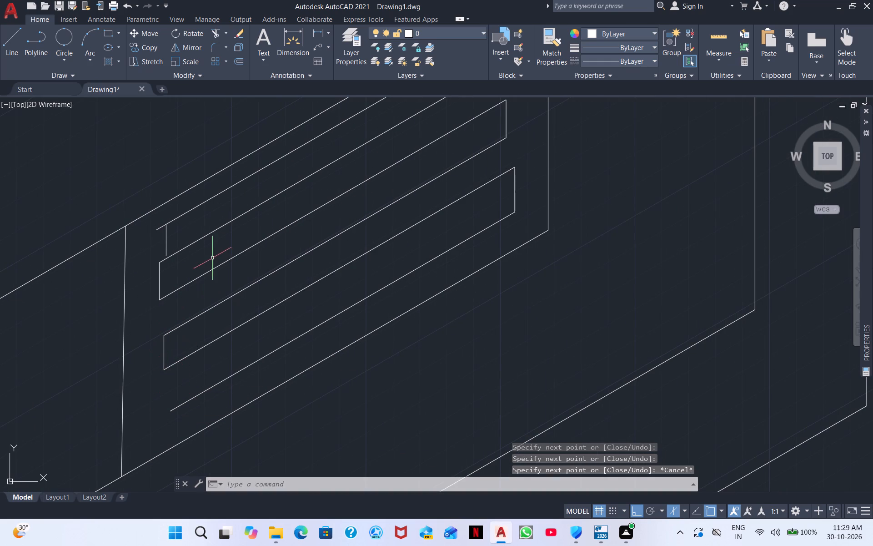
click(276, 259)
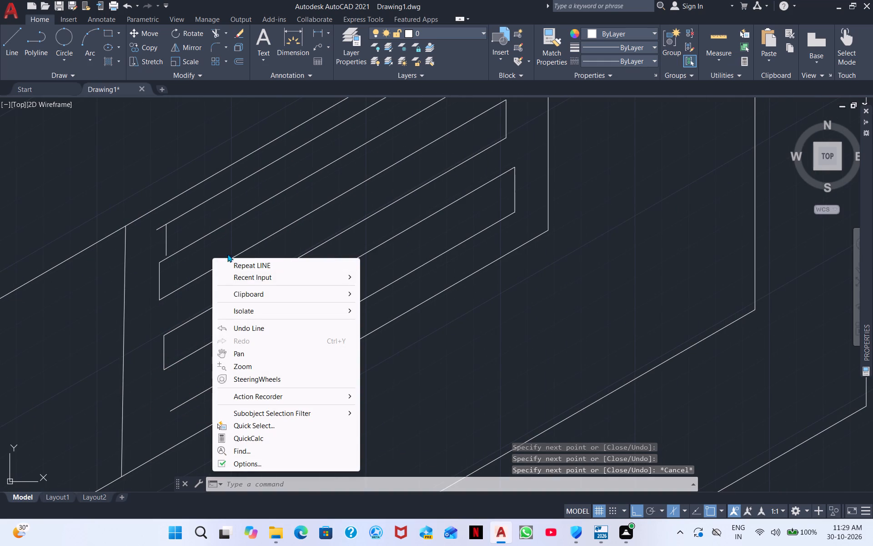
click(252, 264)
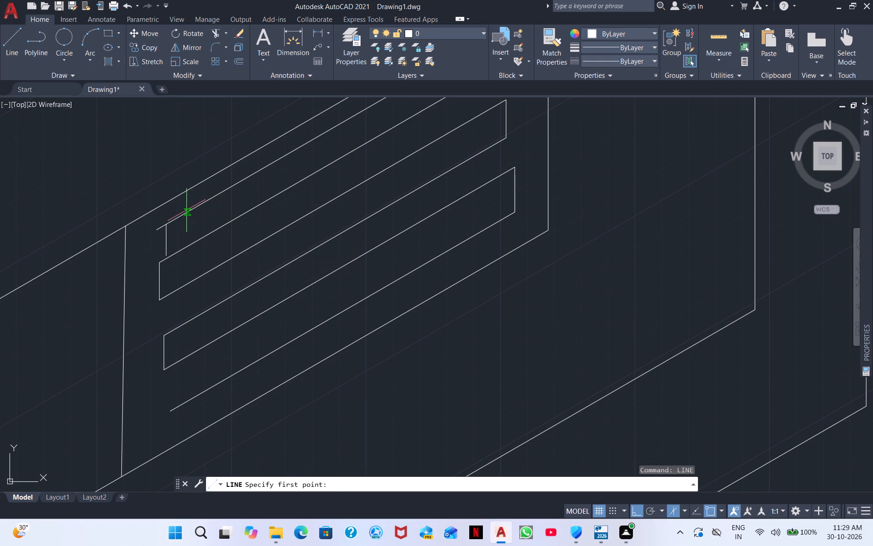
click(186, 210)
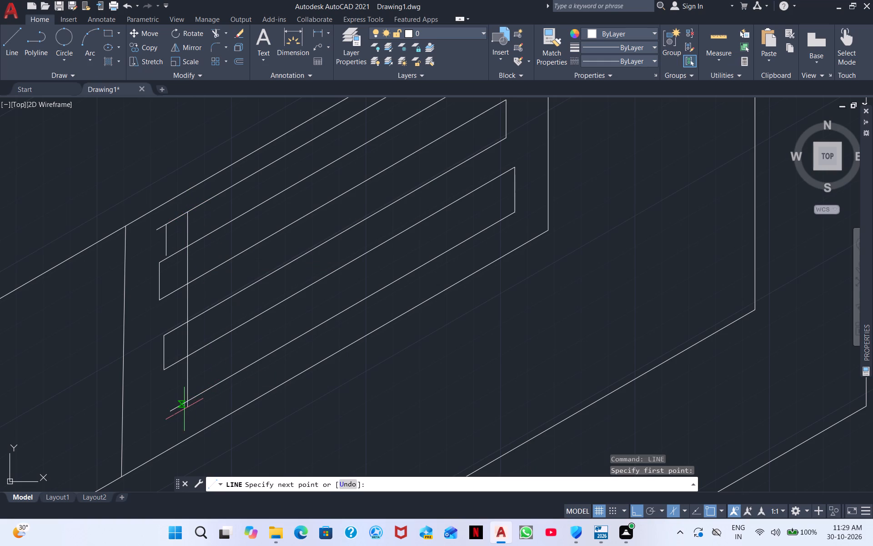
click(186, 412)
key(Escape)
right_click(229, 363)
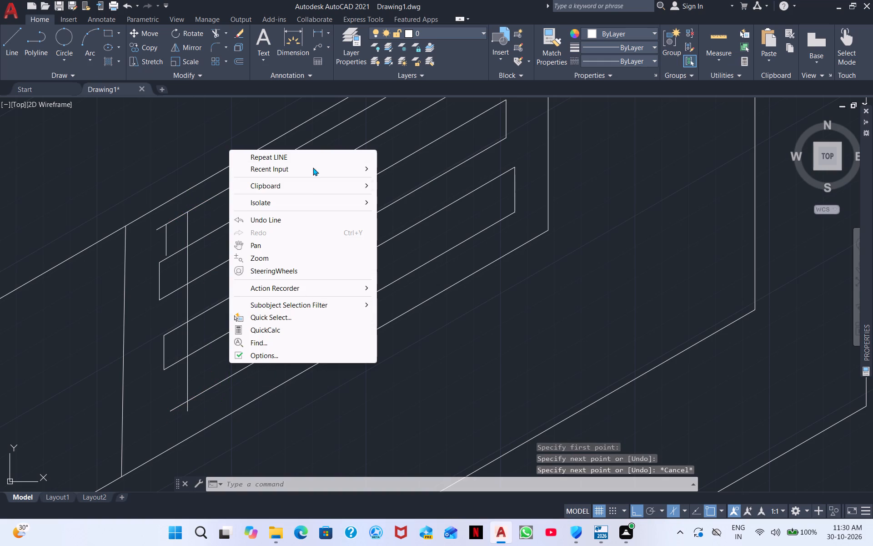
click(300, 151)
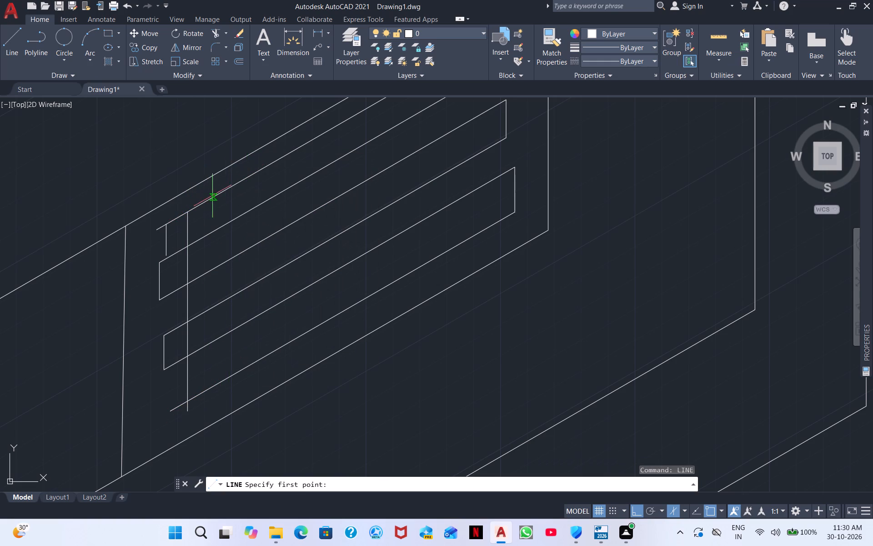
drag(225, 190, 225, 209)
click(230, 392)
key(Escape)
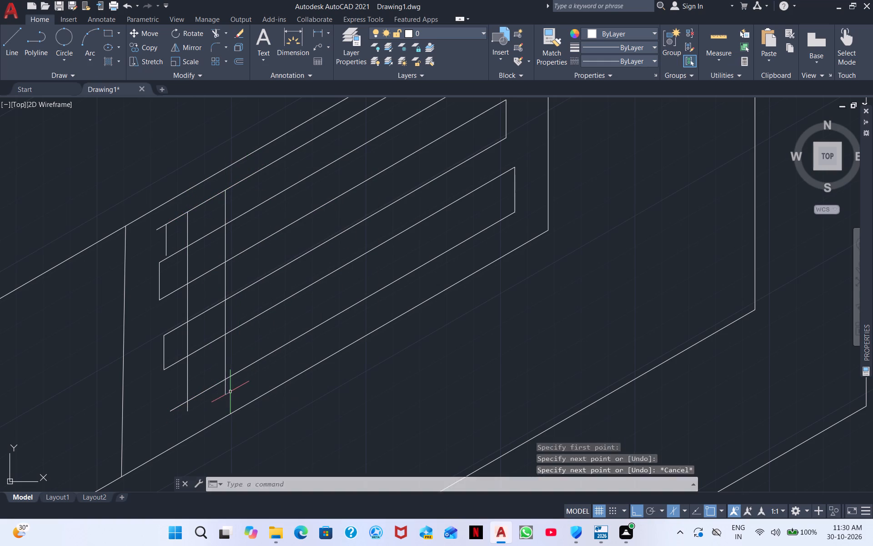
Draw two more vertical lines, about 3.3 cm long, across the serpentine runs, spaced evenly onward from the divider.
right_click(321, 253)
click(364, 253)
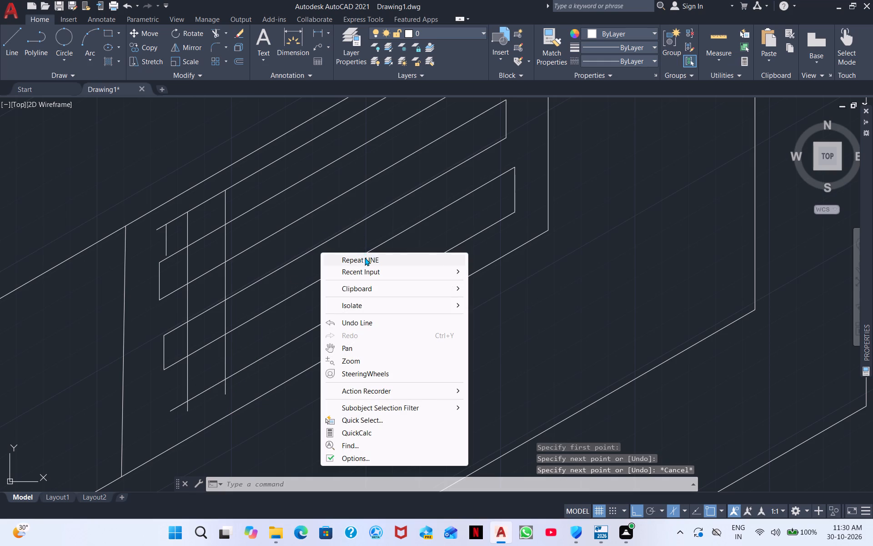
click(365, 258)
drag(260, 164, 255, 199)
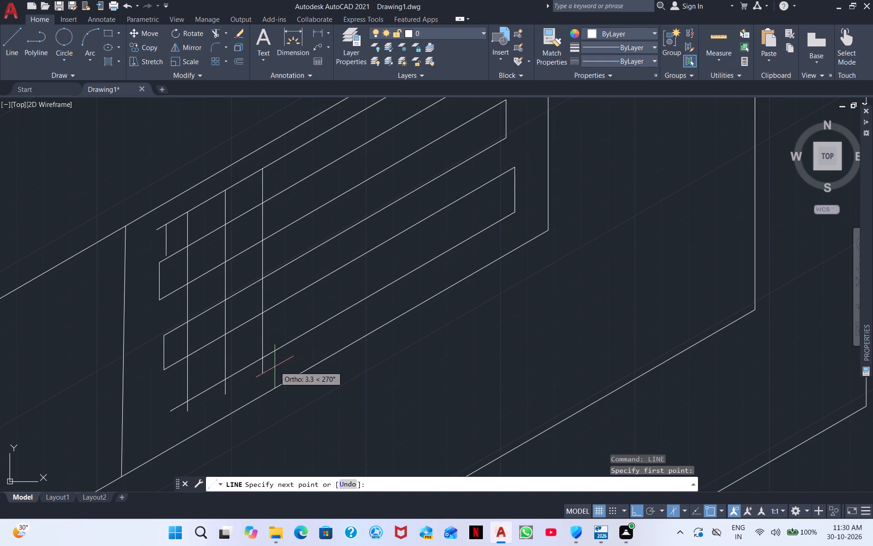
click(273, 370)
key(Escape)
right_click(341, 322)
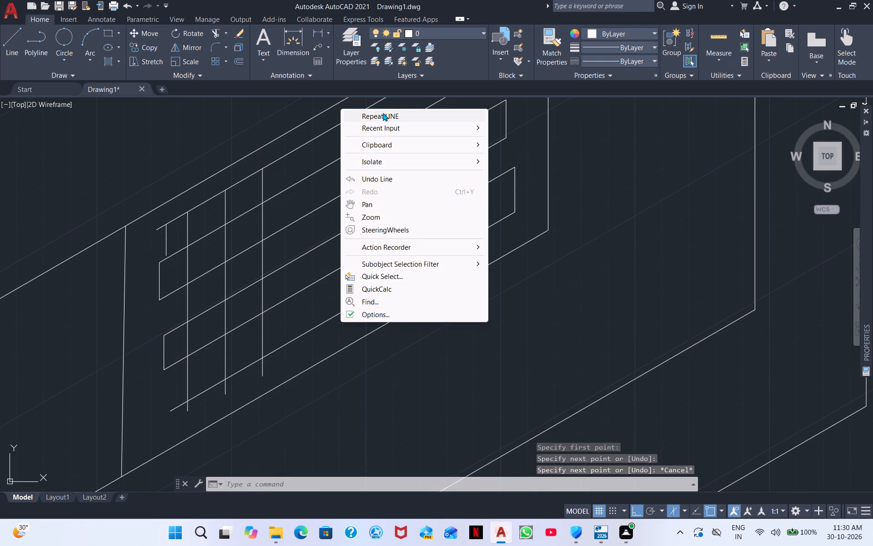
click(383, 113)
drag(297, 145, 301, 202)
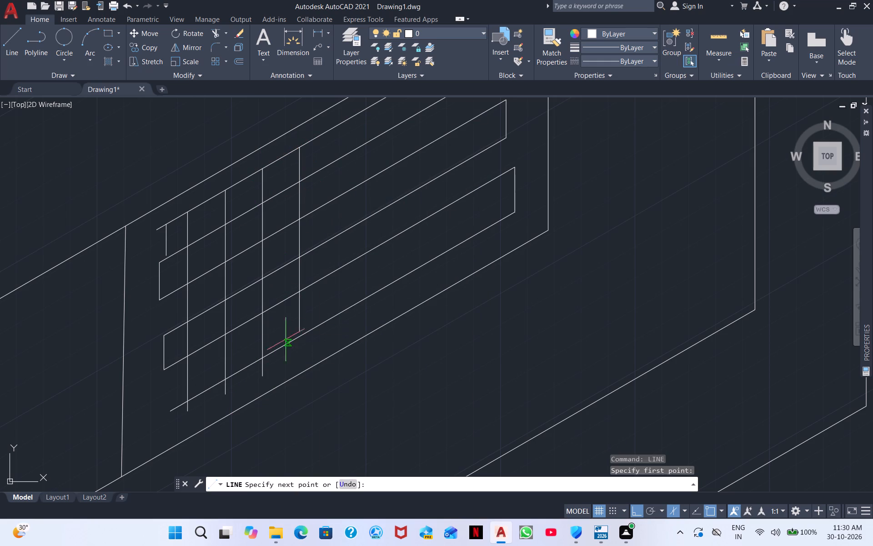
click(298, 364)
key(Escape)
Draw a fifth vertical line from the serpentine's top run to just below its lowest run.
right_click(359, 248)
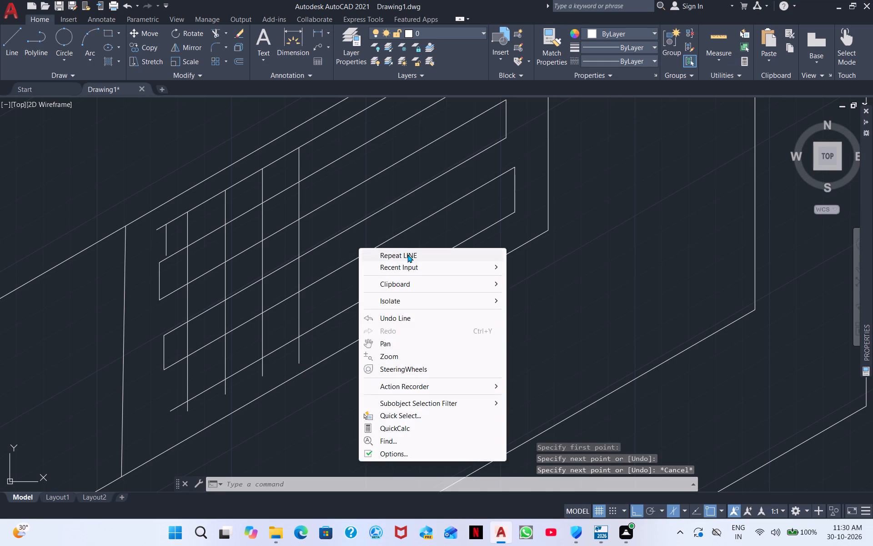
click(407, 254)
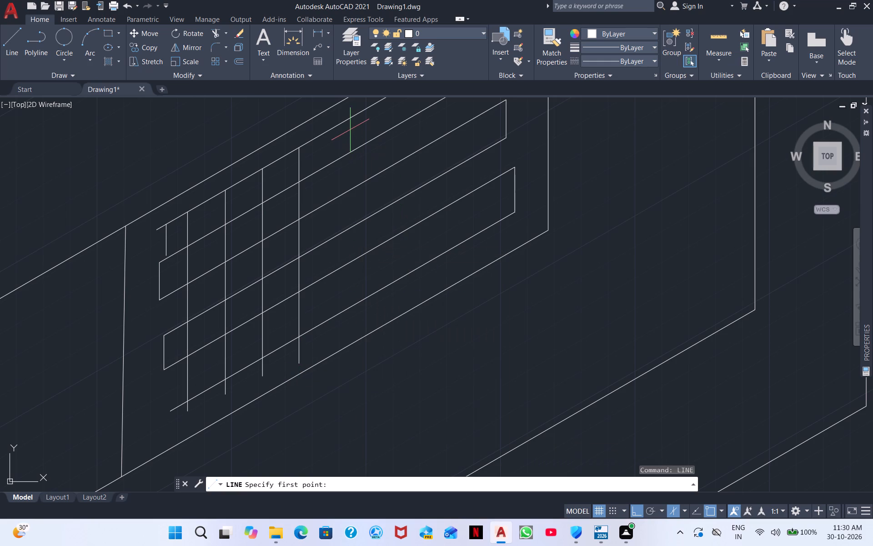
middle_drag(347, 131, 236, 170)
middle_drag(212, 184, 188, 202)
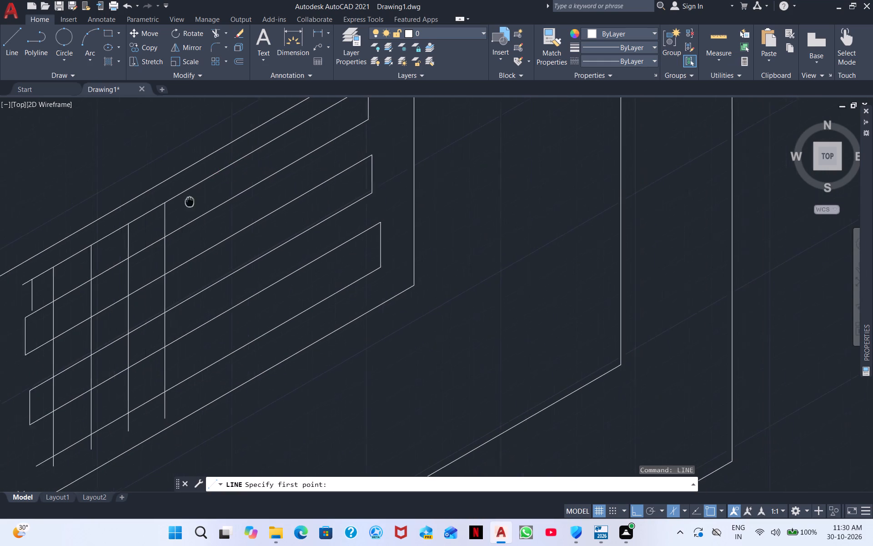
middle_drag(188, 202, 137, 236)
scroll(182, 204, down, 2)
scroll(183, 211, up, 1)
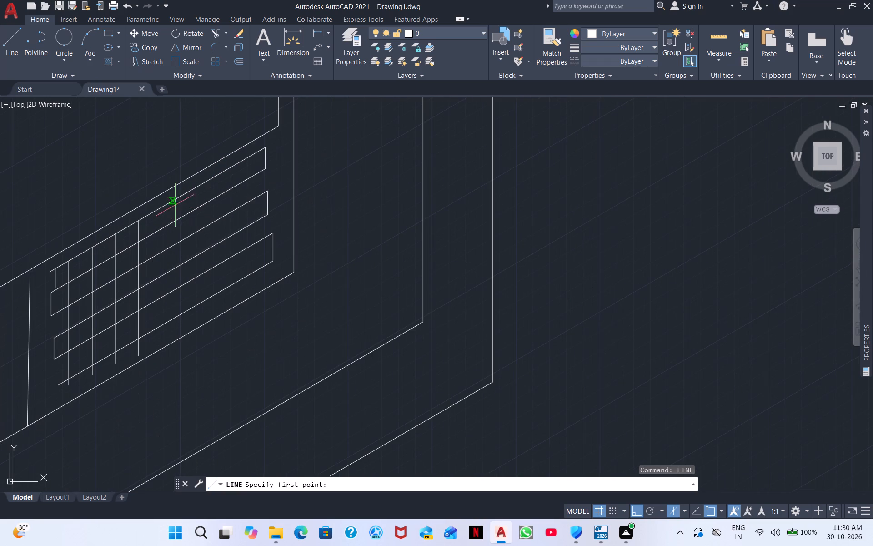
click(165, 206)
scroll(161, 340, up, 1)
click(162, 339)
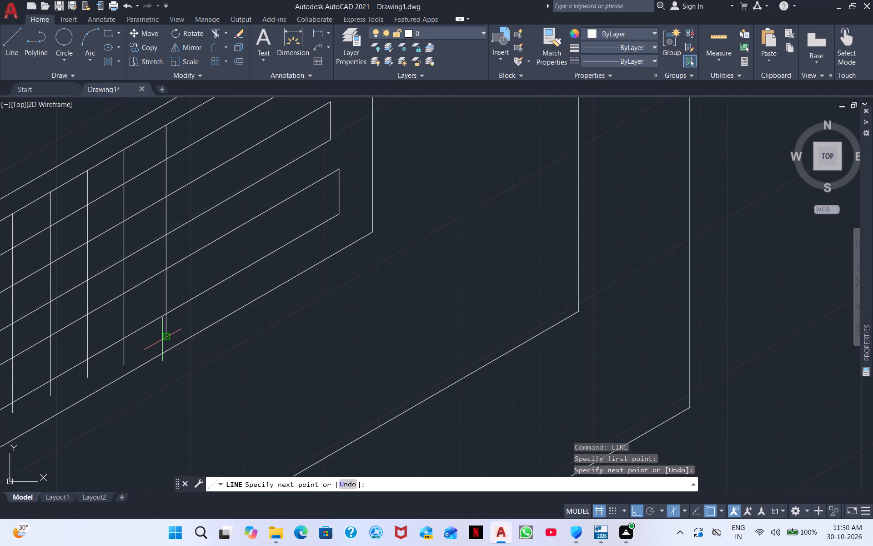
right_click(184, 318)
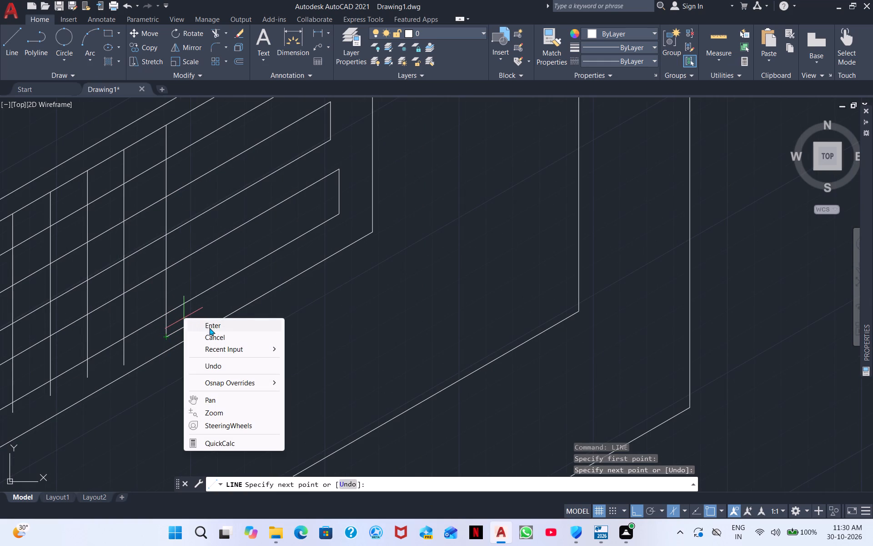
click(214, 328)
Draw a sixth crossing line from the serpentine's top run down to the strip's bottom line.
right_click(211, 318)
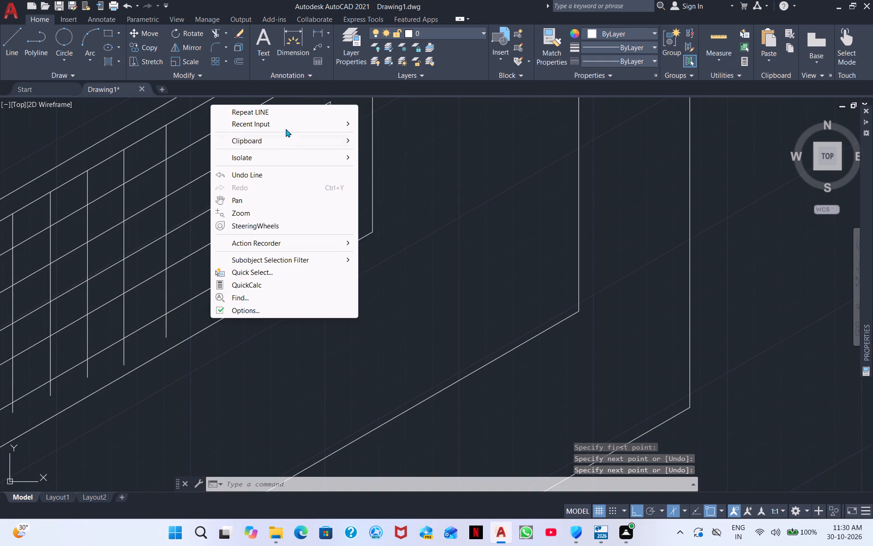
click(276, 112)
scroll(175, 157, down, 1)
middle_drag(175, 157, 123, 211)
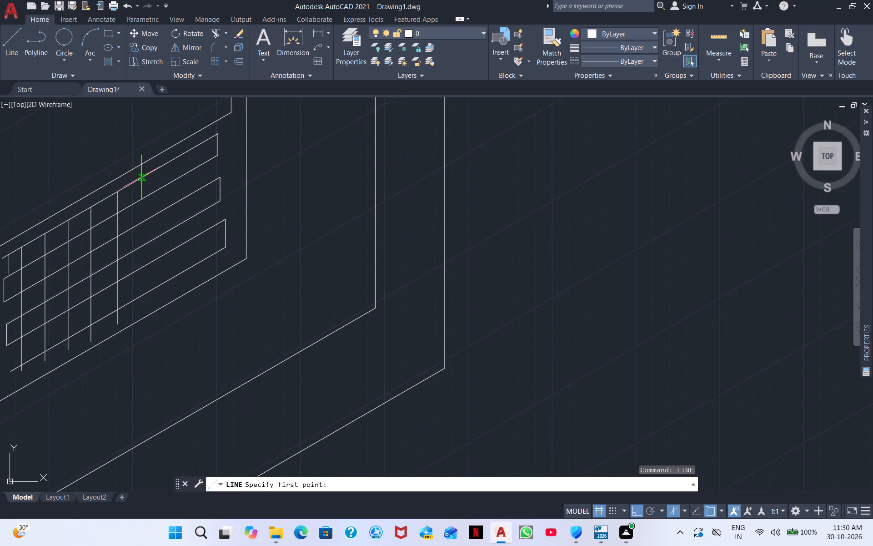
drag(145, 175, 140, 190)
click(145, 312)
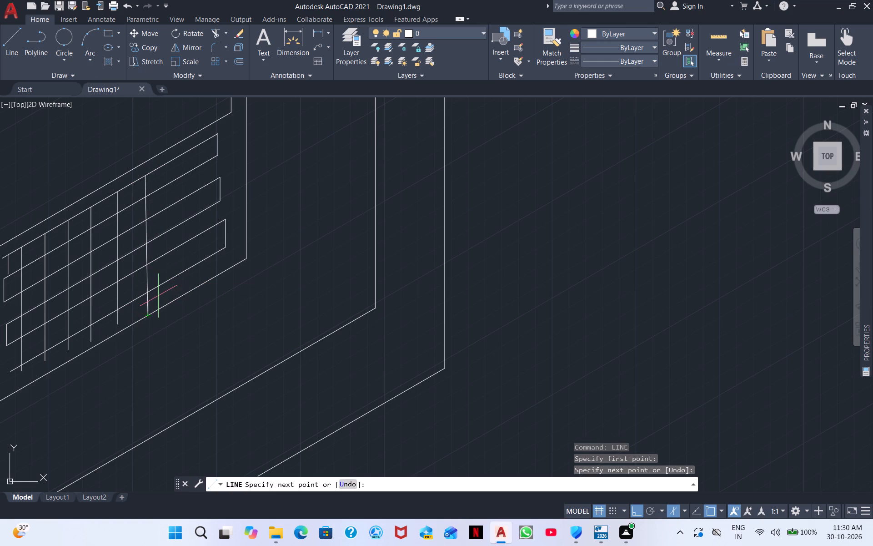
right_click(140, 309)
click(182, 313)
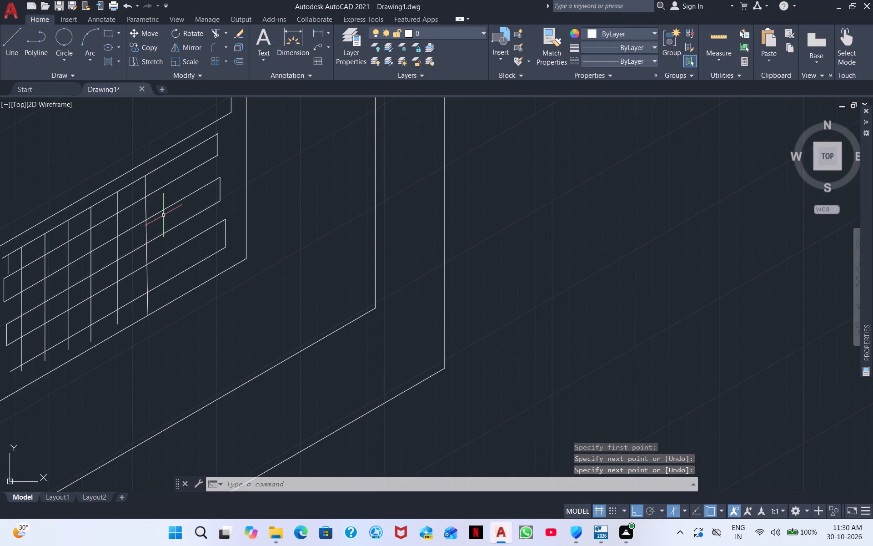
Draw a seventh vertical line from the serpentine's top run to just below its lowest run.
right_click(163, 214)
click(199, 220)
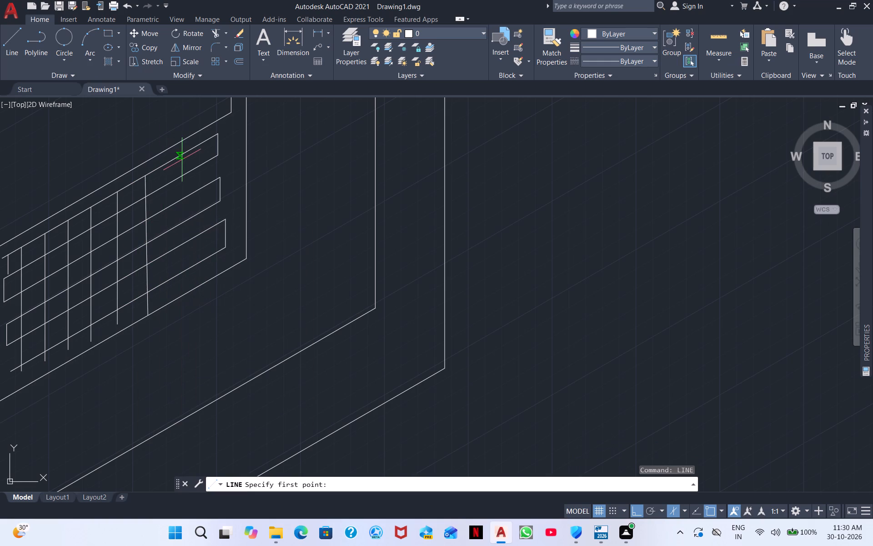
click(177, 158)
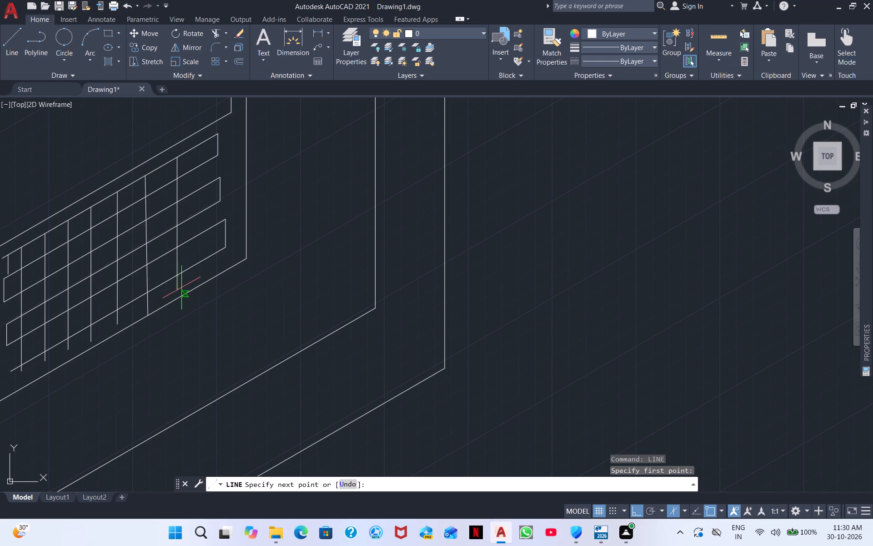
click(180, 288)
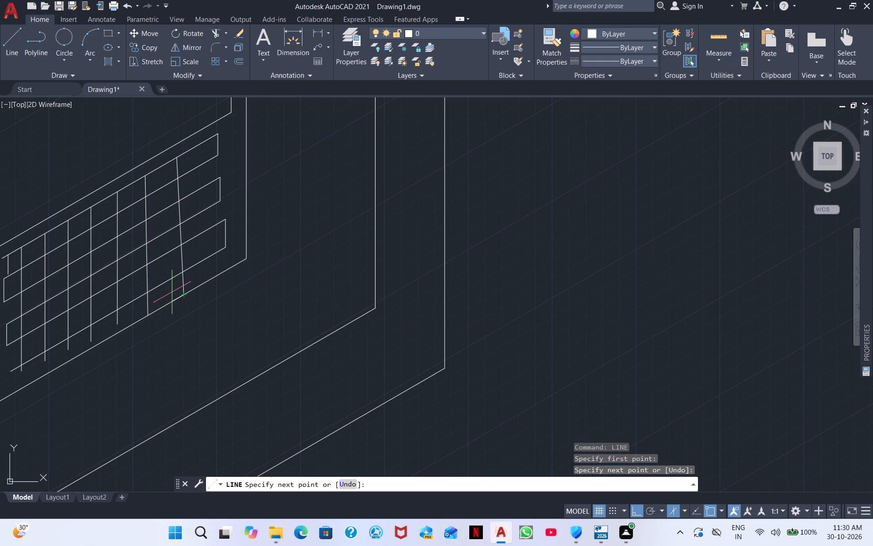
key(ctrl+z)
click(181, 283)
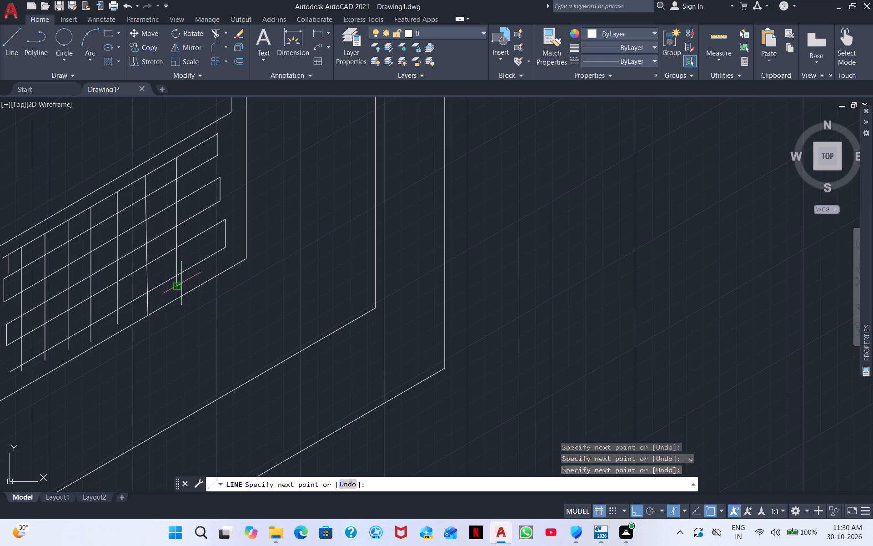
right_click(200, 276)
click(232, 280)
Draw an eighth vertical line across the serpentine runs near their far end, finishing just below the lowest run.
right_click(210, 197)
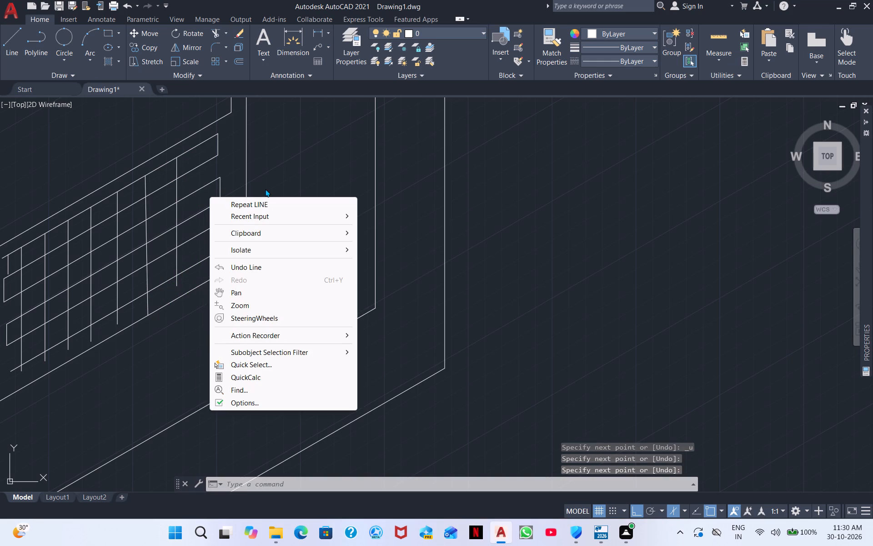
click(255, 206)
click(200, 143)
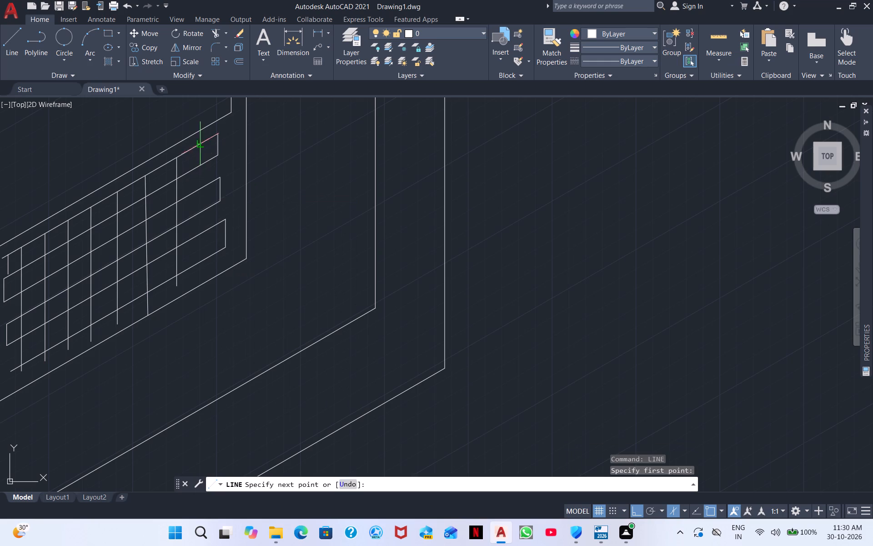
click(200, 273)
right_click(211, 271)
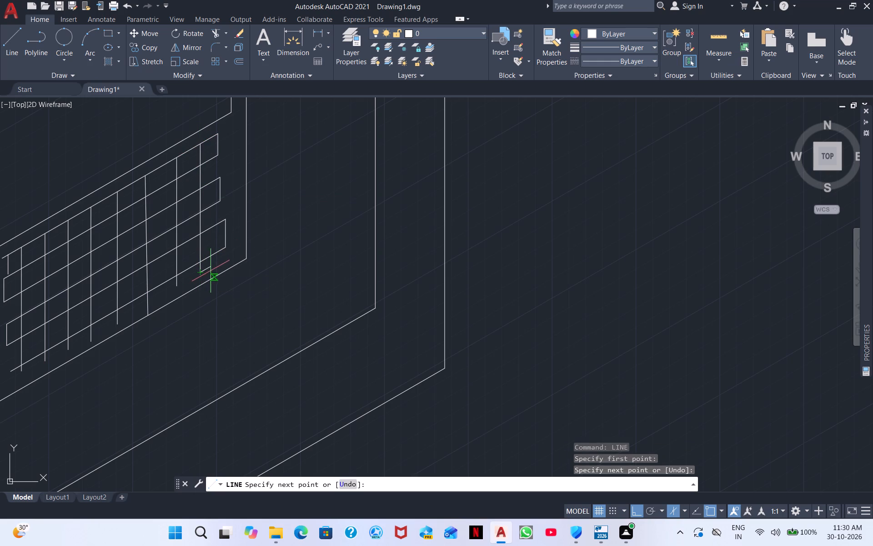
click(239, 274)
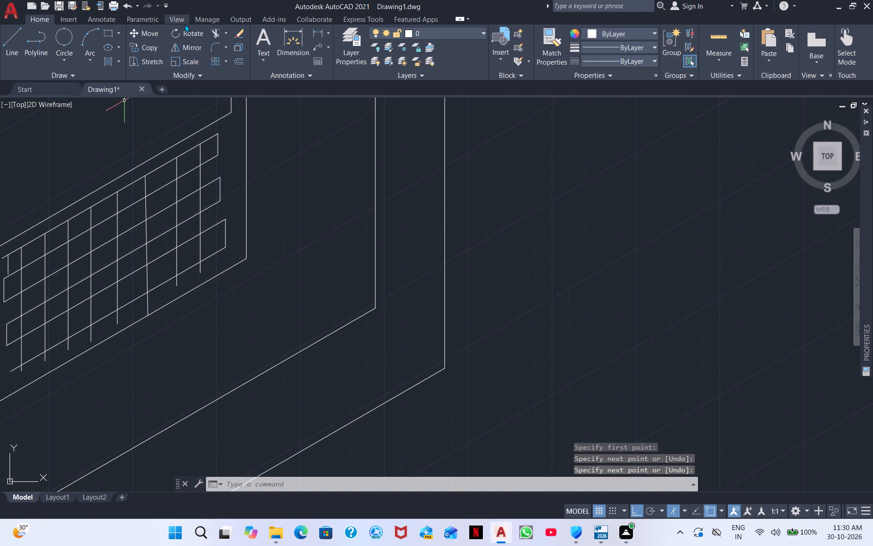
Trim away the top run's stub before the first vertical line and the upper end connectors near the divider.
click(216, 30)
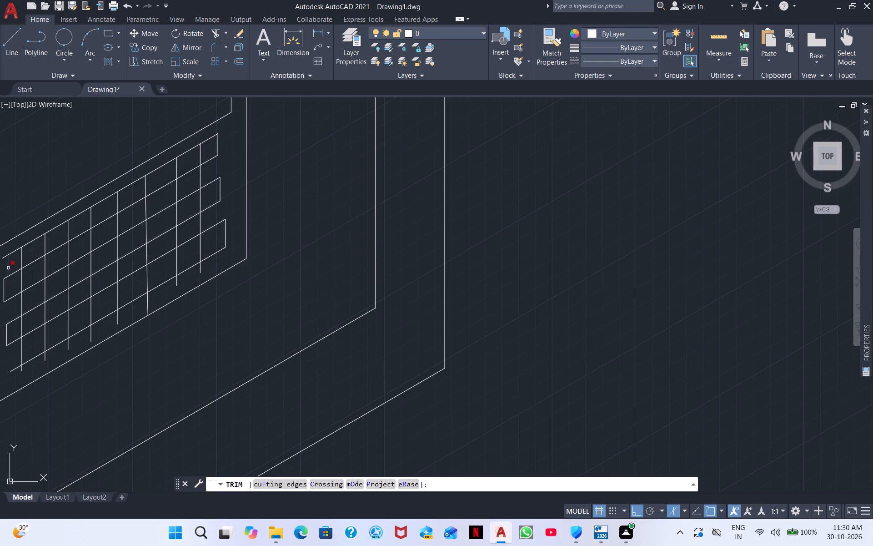
click(10, 256)
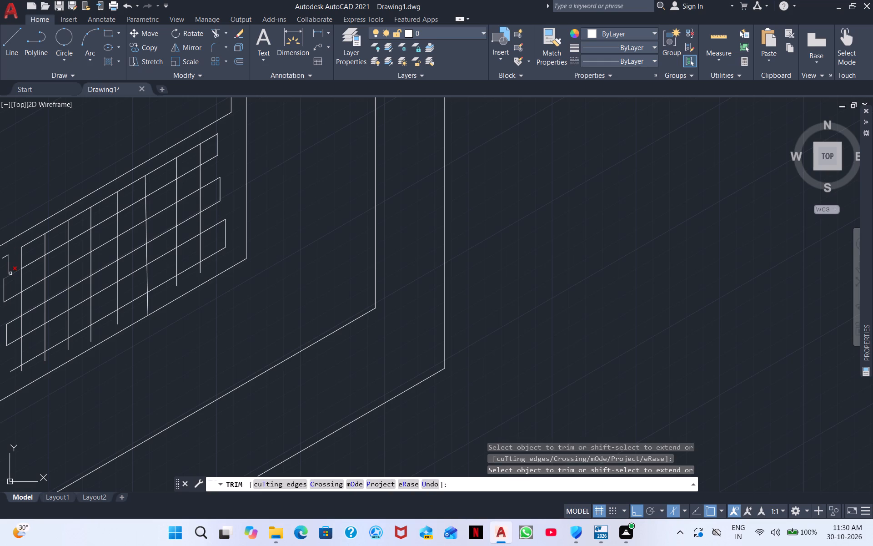
drag(11, 283, 0, 298)
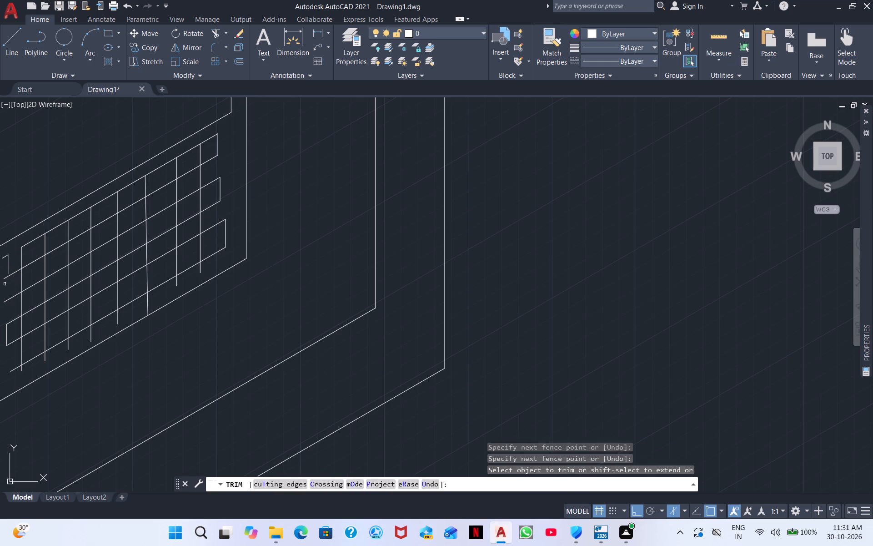
drag(9, 271, 9, 286)
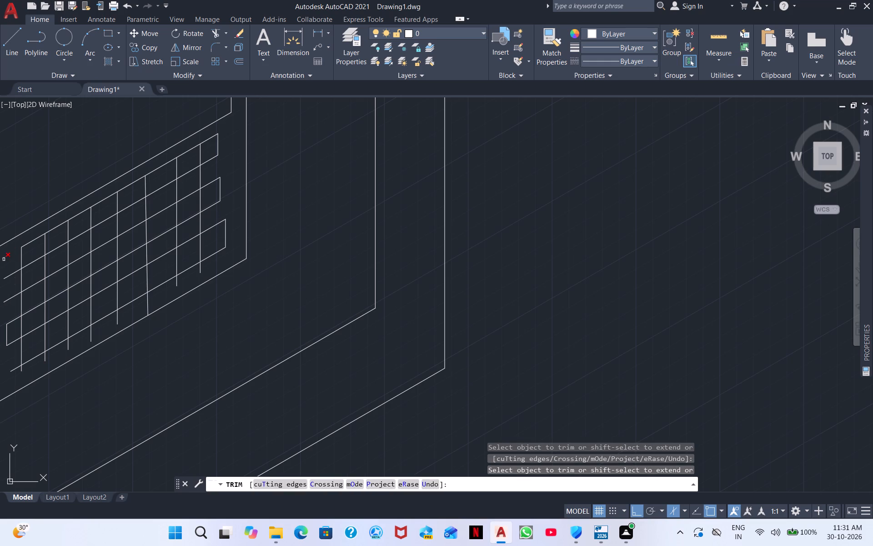
click(4, 258)
click(8, 256)
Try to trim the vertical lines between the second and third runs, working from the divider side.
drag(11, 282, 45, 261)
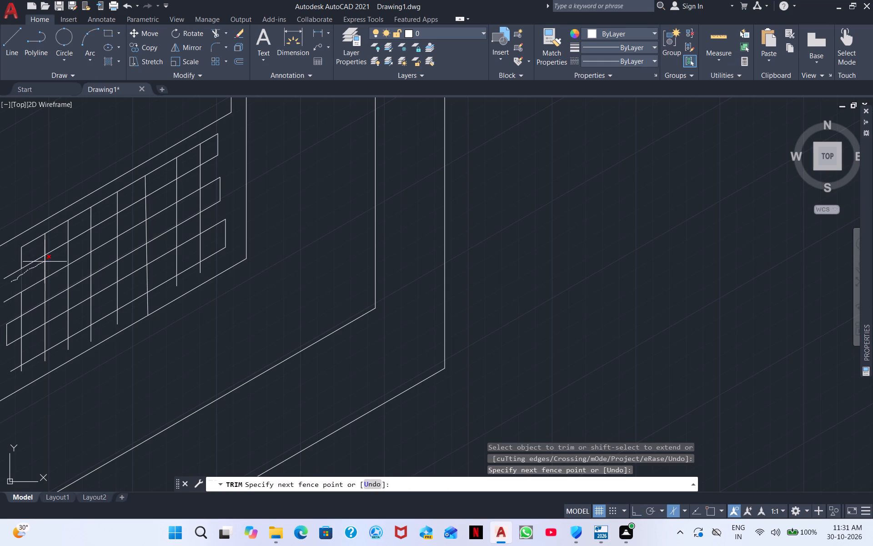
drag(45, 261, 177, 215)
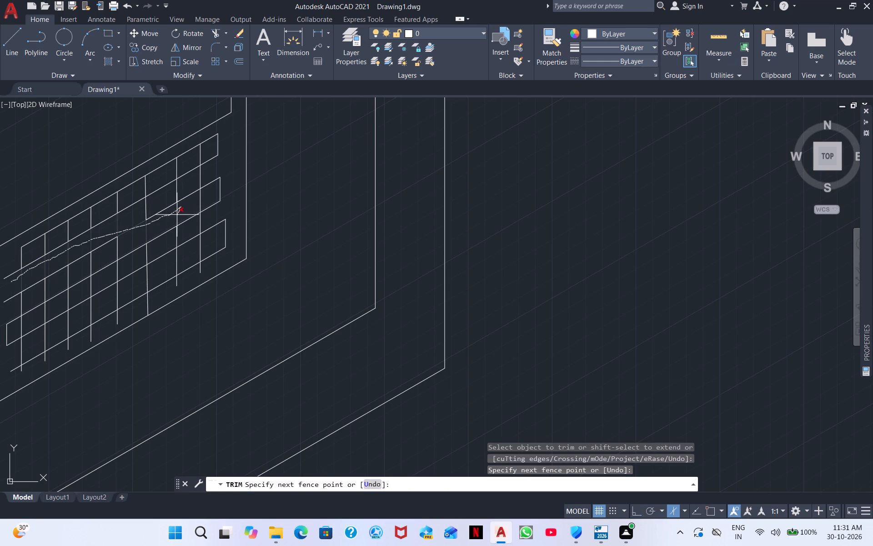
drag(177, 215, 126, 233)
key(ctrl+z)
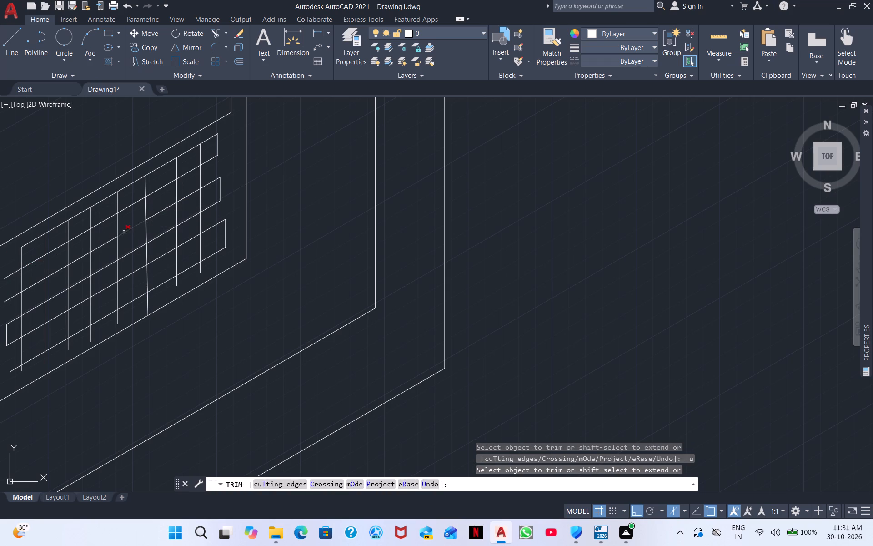
Trim the second run's overhang before the first vertical line.
middle_drag(34, 286, 75, 365)
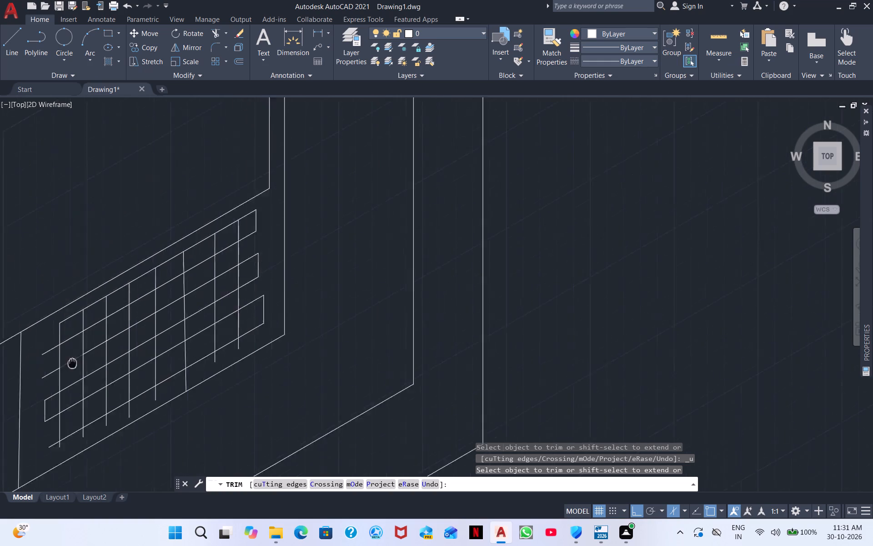
middle_drag(75, 365, 172, 453)
scroll(193, 417, up, 3)
middle_drag(194, 415, 209, 262)
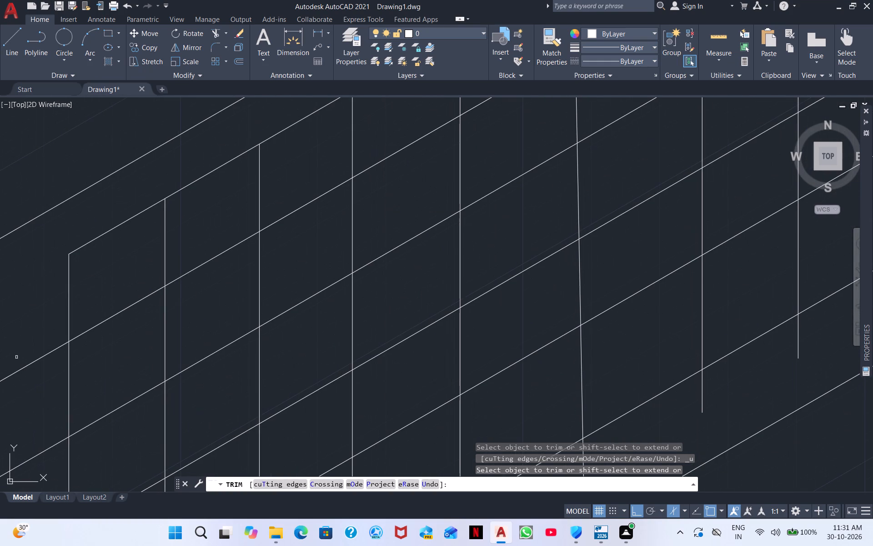
drag(43, 351, 42, 377)
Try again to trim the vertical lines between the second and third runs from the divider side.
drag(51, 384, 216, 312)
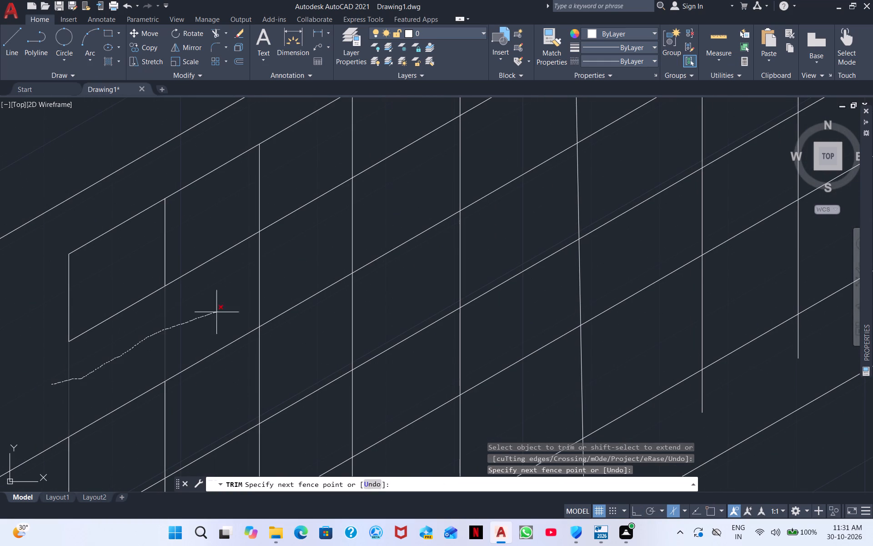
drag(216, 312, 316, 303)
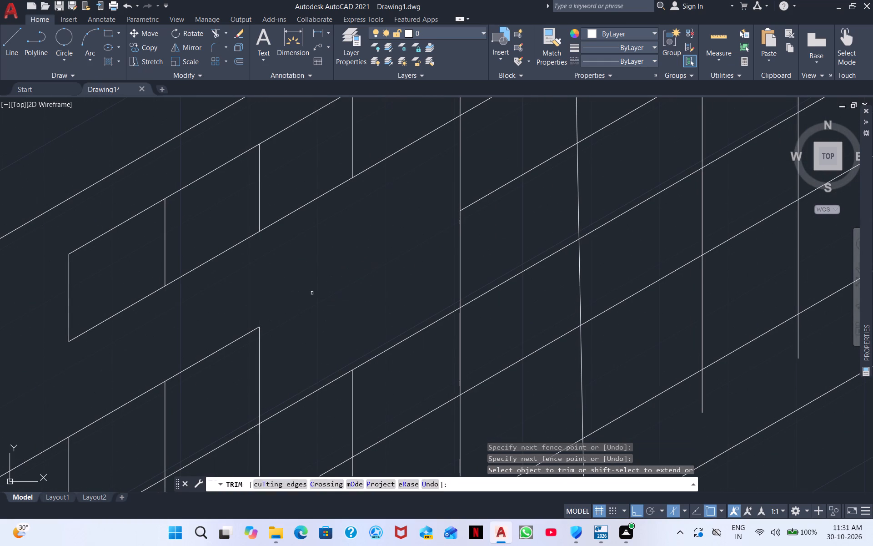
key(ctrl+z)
Trim all eight vertical lines between the second and third runs to separate the top row from the grid below.
scroll(371, 263, down, 2)
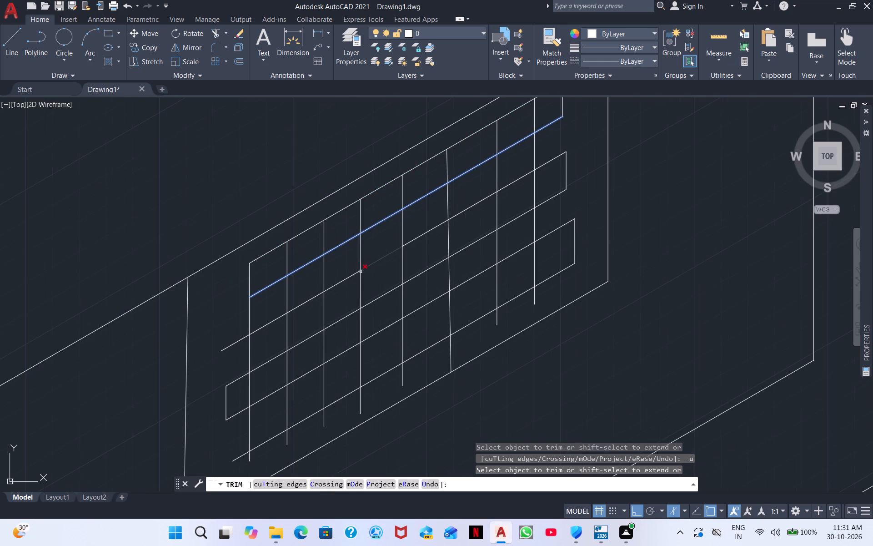
drag(557, 139, 480, 178)
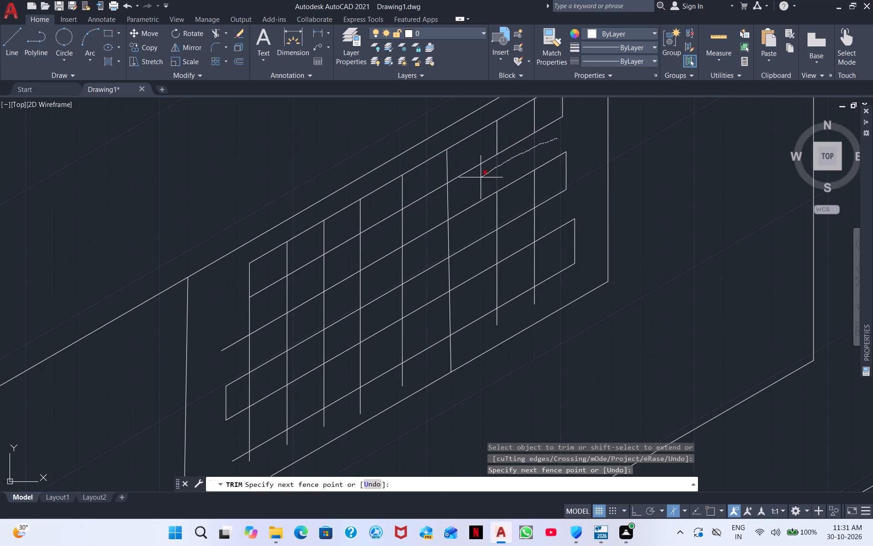
drag(480, 178, 339, 261)
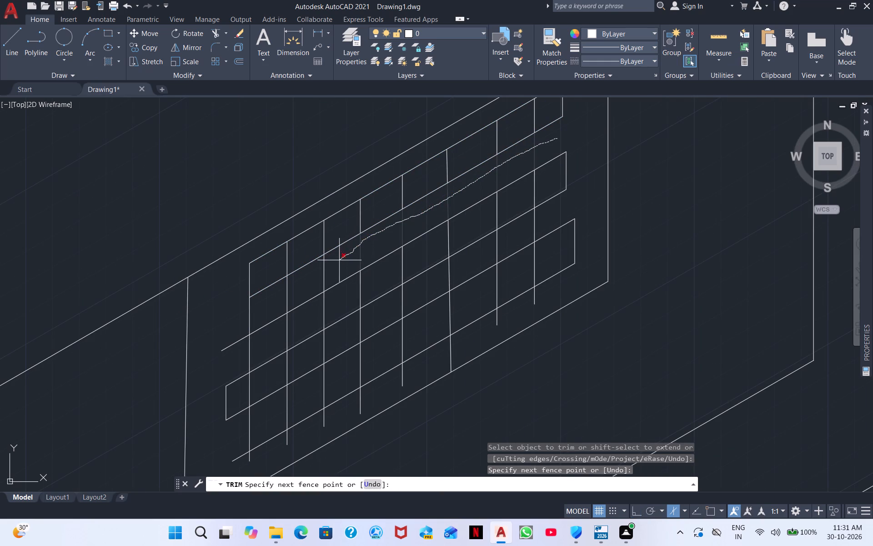
drag(339, 261, 234, 312)
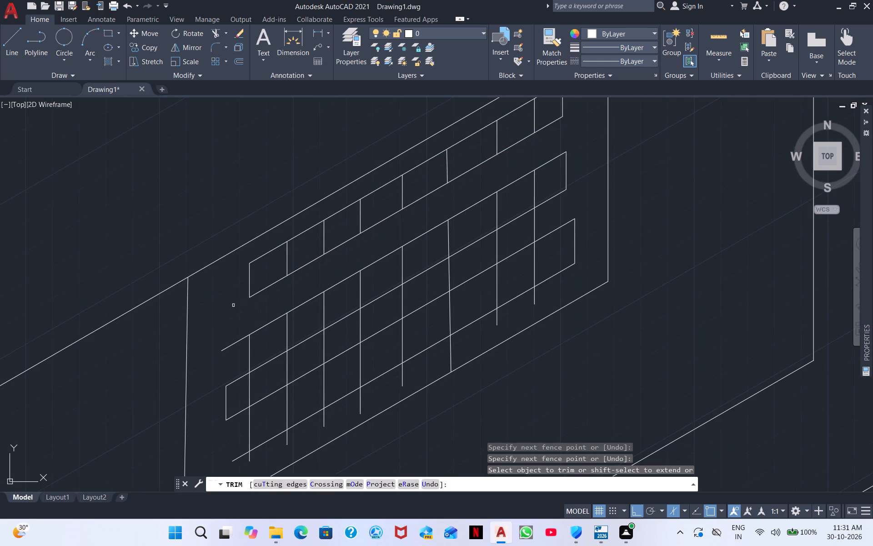
Trim the top row's slanted segments between alternate vertical pairs, leaving four separate key boxes.
drag(309, 222, 311, 281)
drag(367, 192, 378, 243)
click(386, 221)
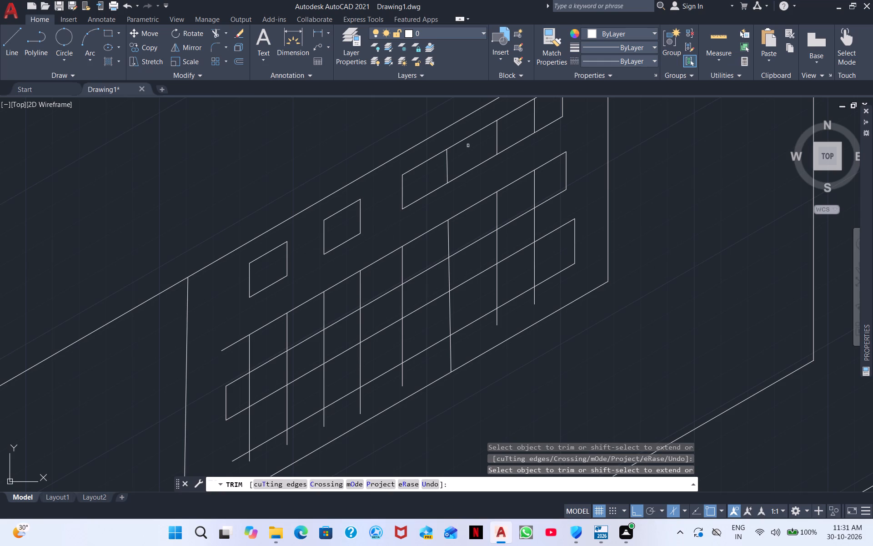
drag(468, 133, 467, 177)
Trim all run ends and end connectors beyond the eighth vertical line.
middle_drag(570, 116, 519, 183)
drag(507, 156, 507, 189)
click(508, 171)
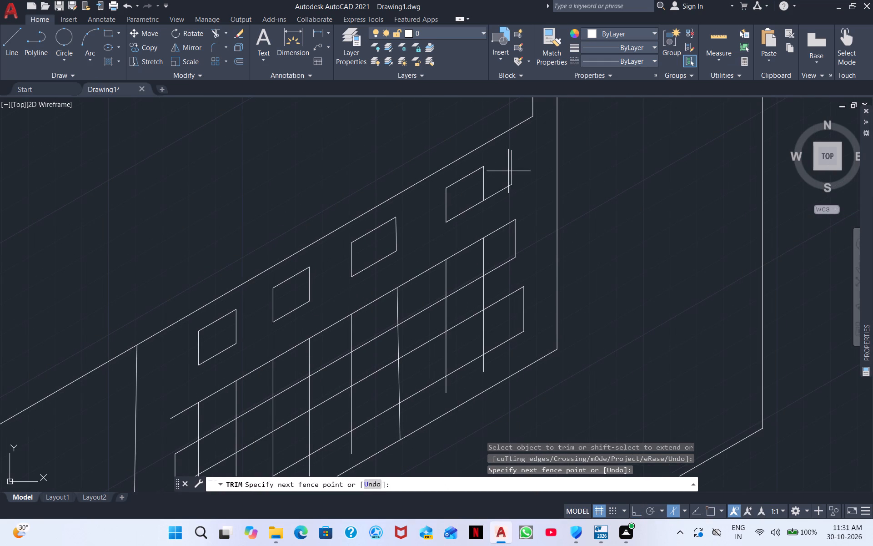
drag(508, 171, 517, 168)
drag(506, 178, 502, 196)
drag(500, 186, 502, 206)
drag(516, 167, 509, 198)
drag(507, 218, 522, 306)
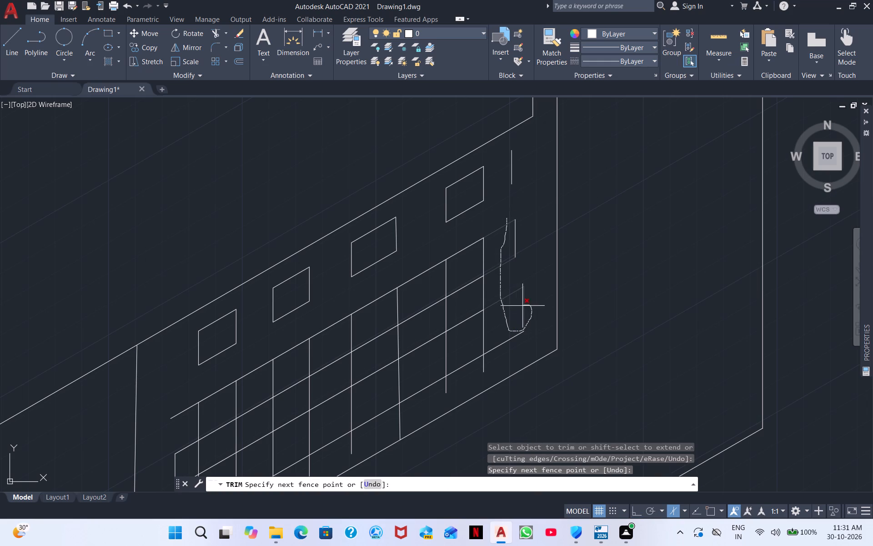
drag(522, 306, 508, 162)
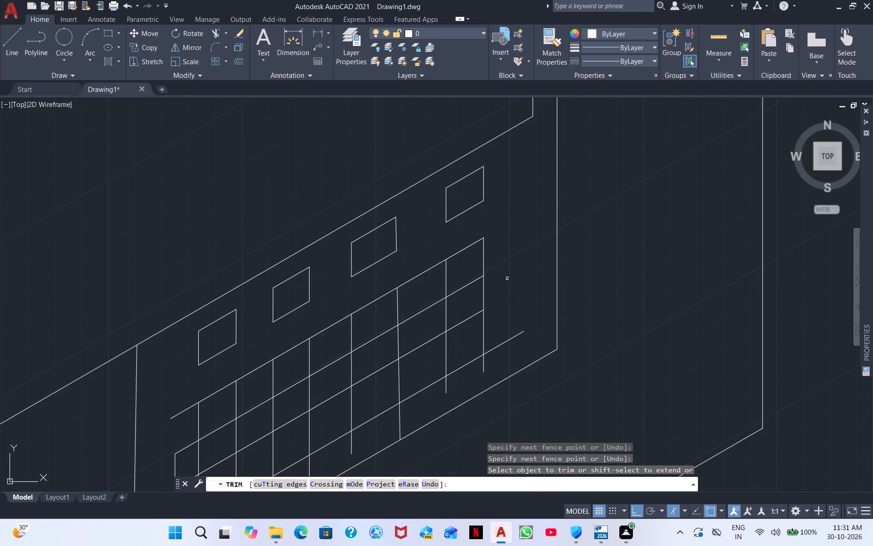
drag(508, 333, 508, 354)
Trim the lower grid's slanted runs between the sixth and seventh and between the fourth and fifth vertical lines.
drag(421, 265, 420, 412)
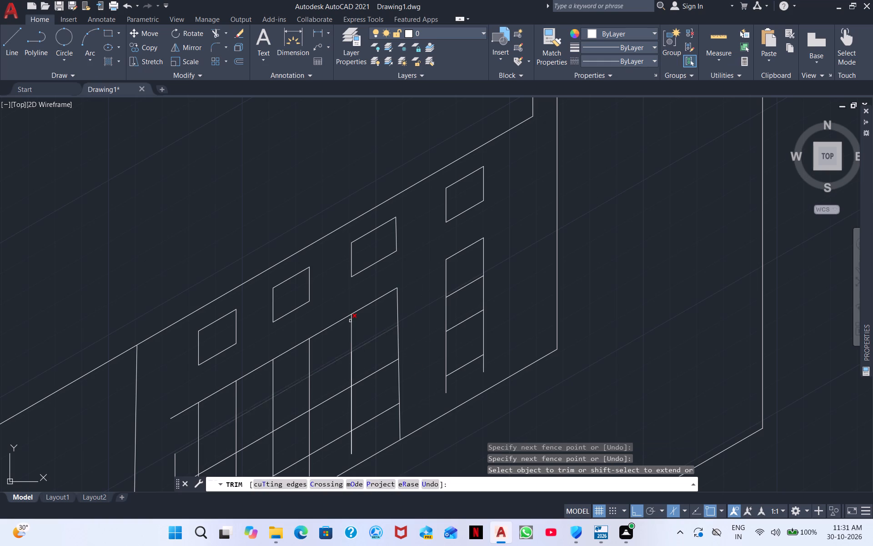
drag(328, 322, 331, 463)
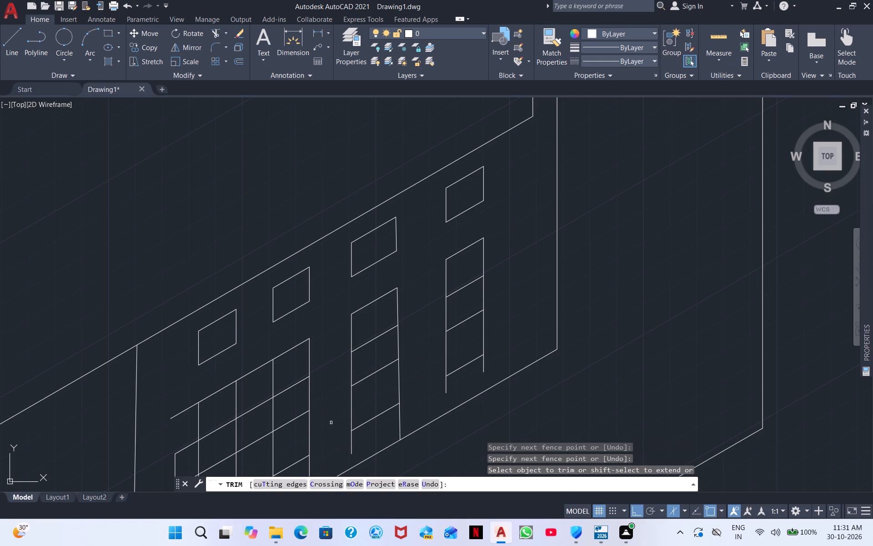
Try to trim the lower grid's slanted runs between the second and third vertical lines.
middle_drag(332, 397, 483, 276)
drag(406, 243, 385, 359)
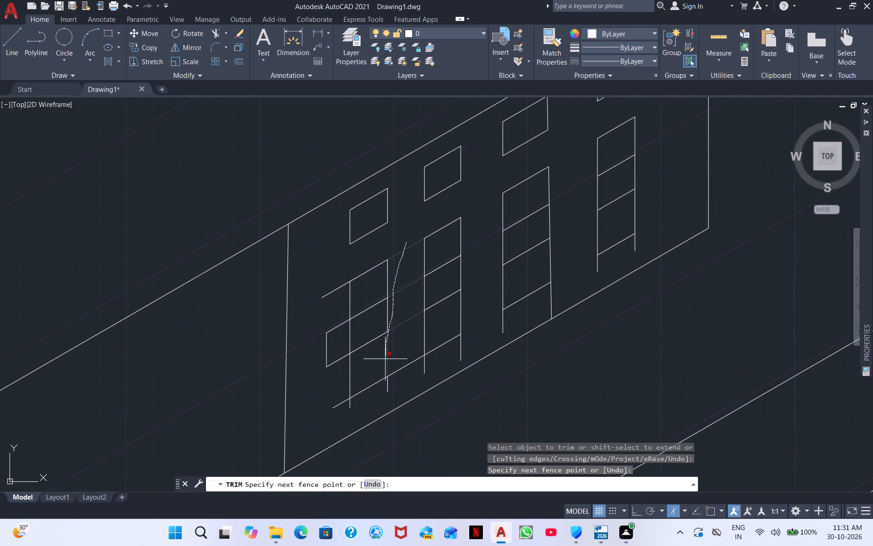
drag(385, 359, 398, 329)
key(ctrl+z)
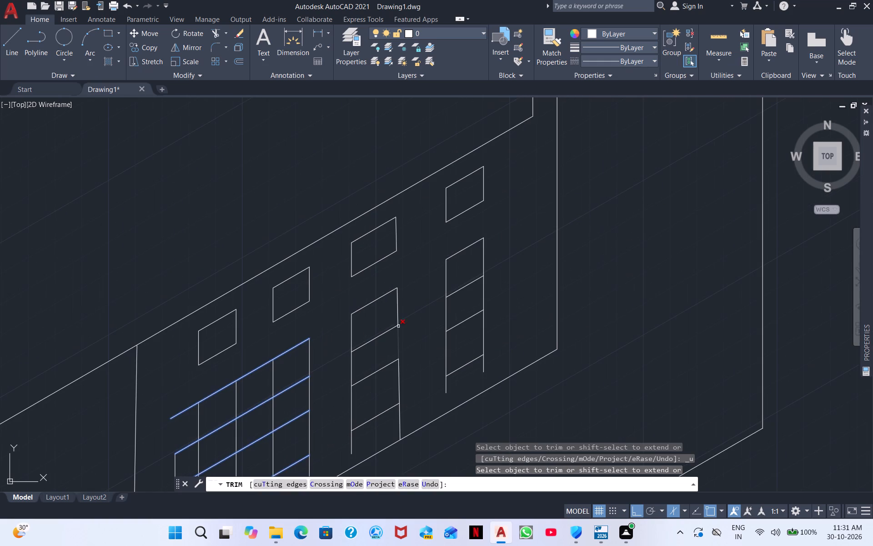
Trim the lower grid's slanted runs between the second and third vertical lines, plus the run ends and connector beyond the first vertical line.
middle_drag(352, 349, 500, 235)
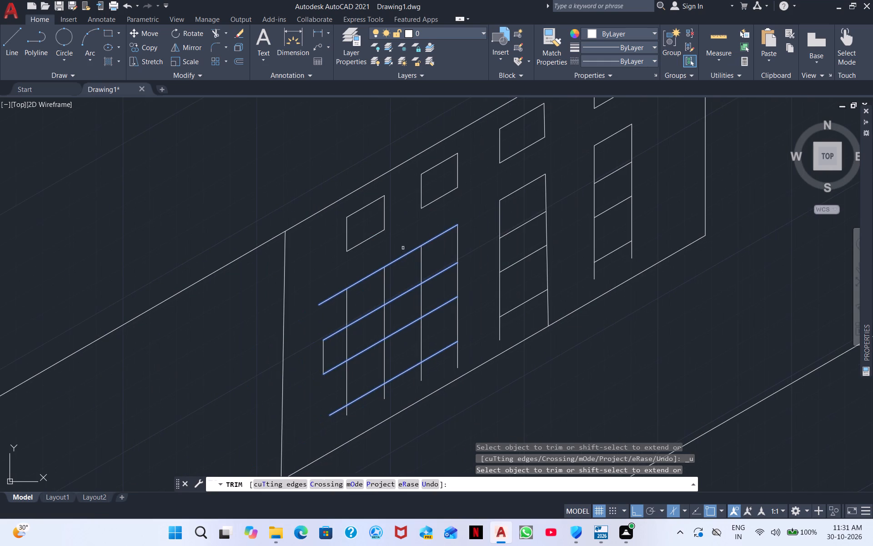
drag(403, 248, 407, 388)
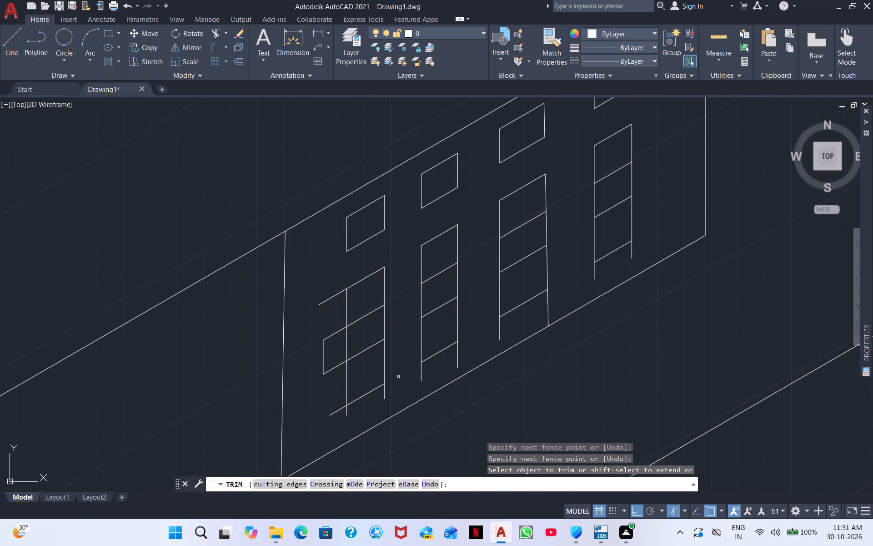
drag(331, 298, 330, 365)
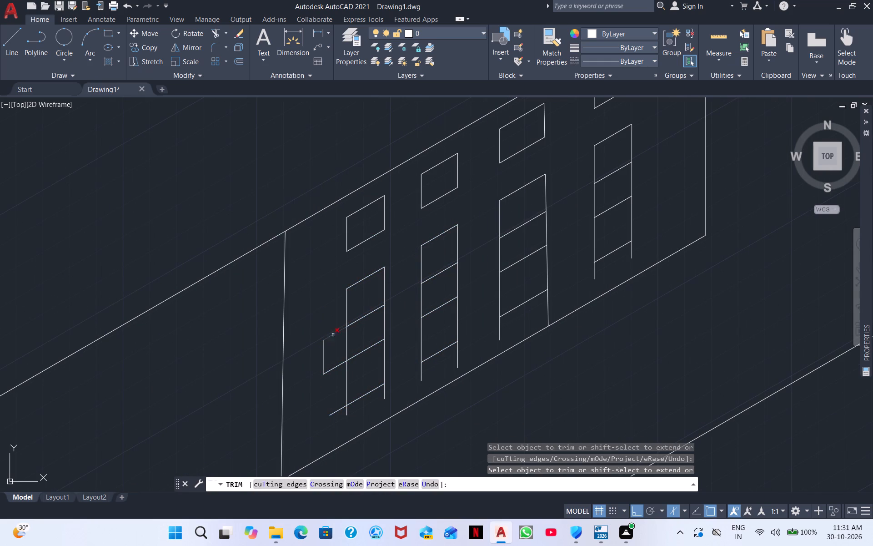
drag(334, 329, 335, 343)
drag(335, 344, 327, 419)
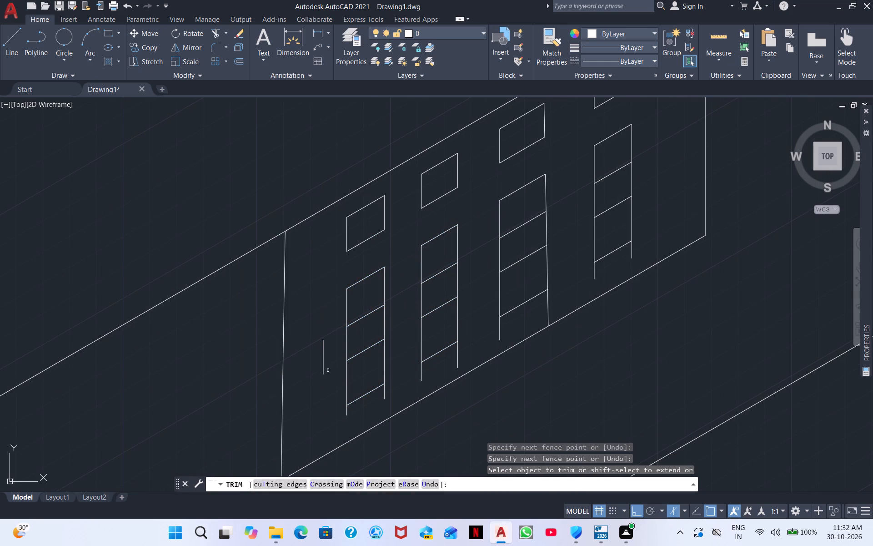
drag(324, 365, 314, 369)
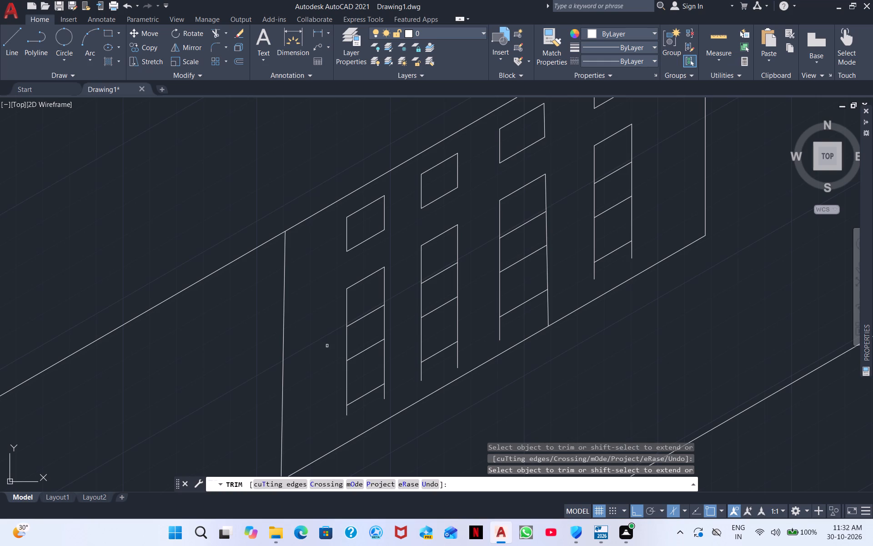
Trim the vertical segments between the middle and bottom key rows across all four columns.
drag(331, 349, 418, 302)
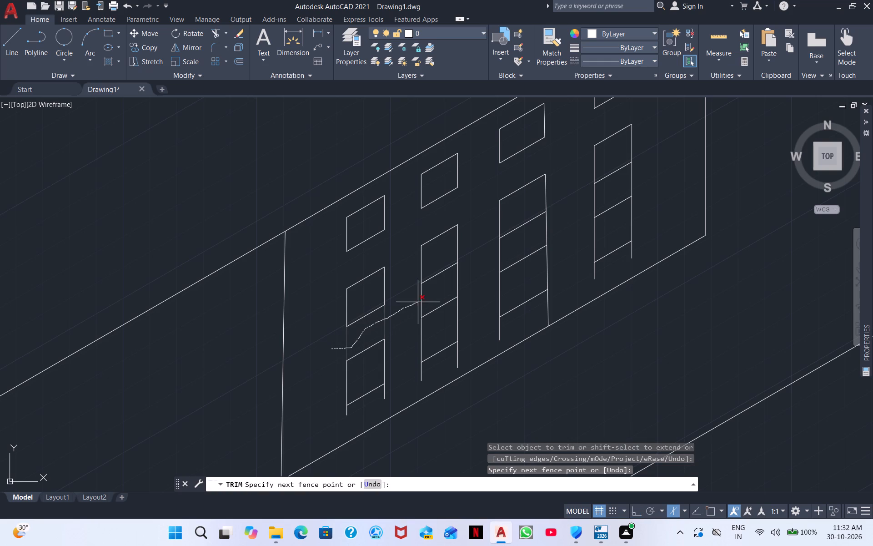
drag(418, 302, 568, 210)
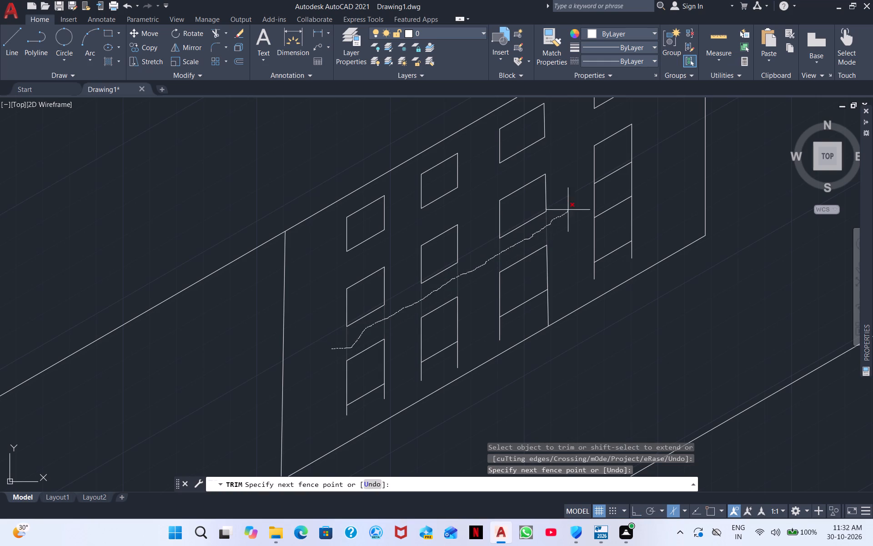
drag(568, 210, 650, 176)
Trim the vertical tails hanging below the bottom row of keys in all four columns.
scroll(629, 246, up, 2)
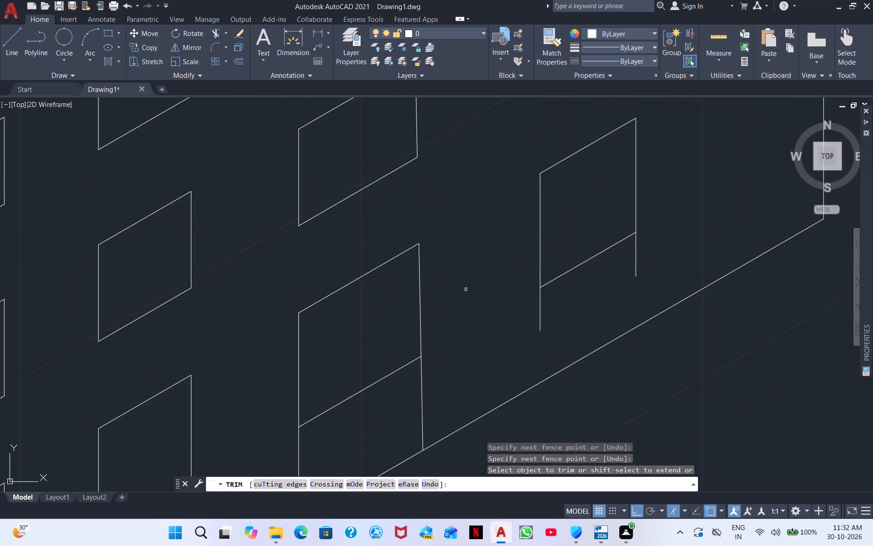
middle_drag(462, 290, 547, 159)
scroll(376, 294, down, 2)
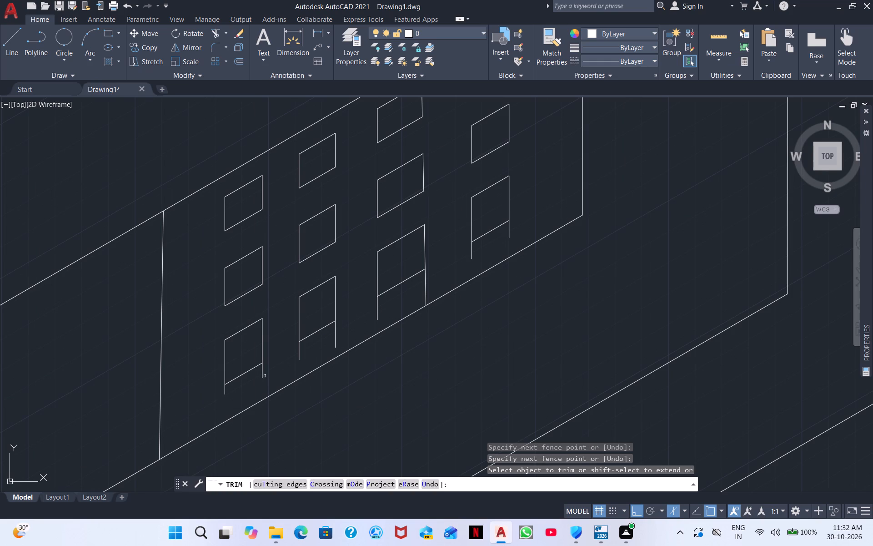
click(260, 377)
click(274, 364)
click(225, 394)
click(301, 353)
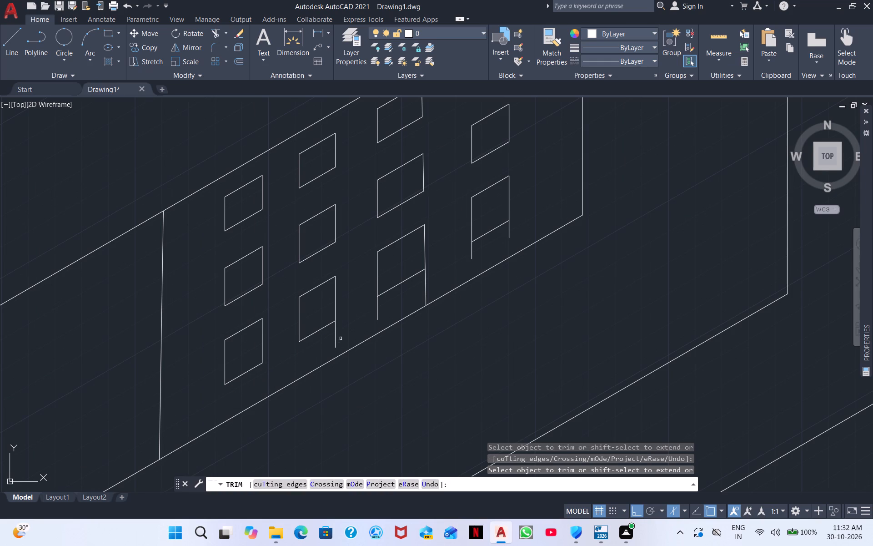
click(337, 337)
drag(375, 307, 409, 290)
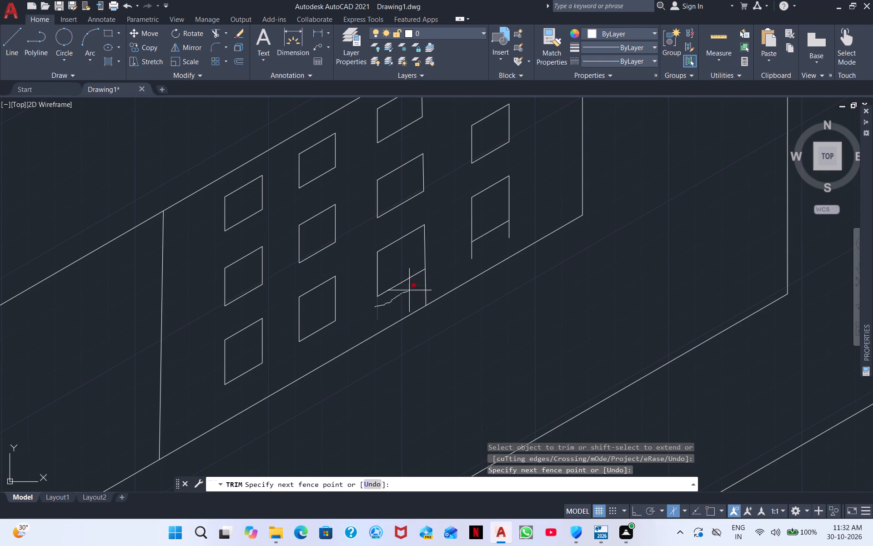
drag(409, 290, 447, 268)
click(473, 253)
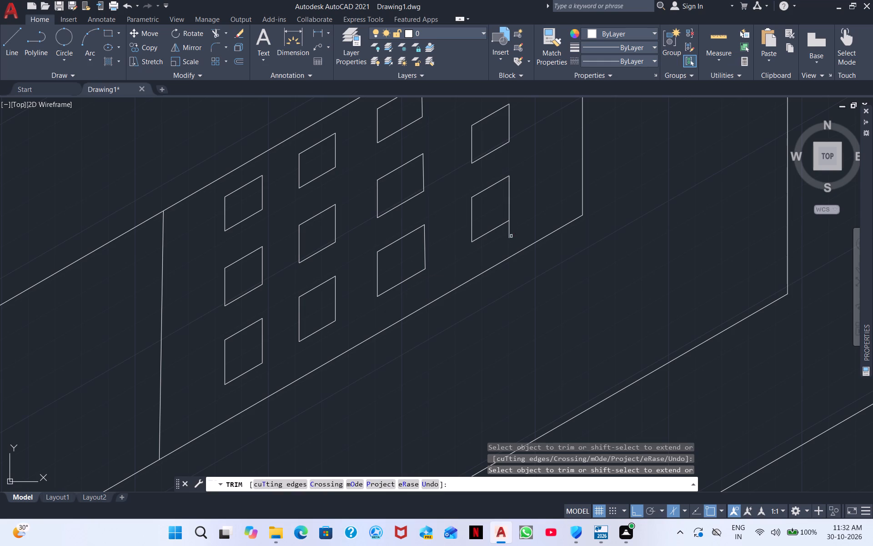
click(511, 236)
right_click(540, 284)
click(582, 293)
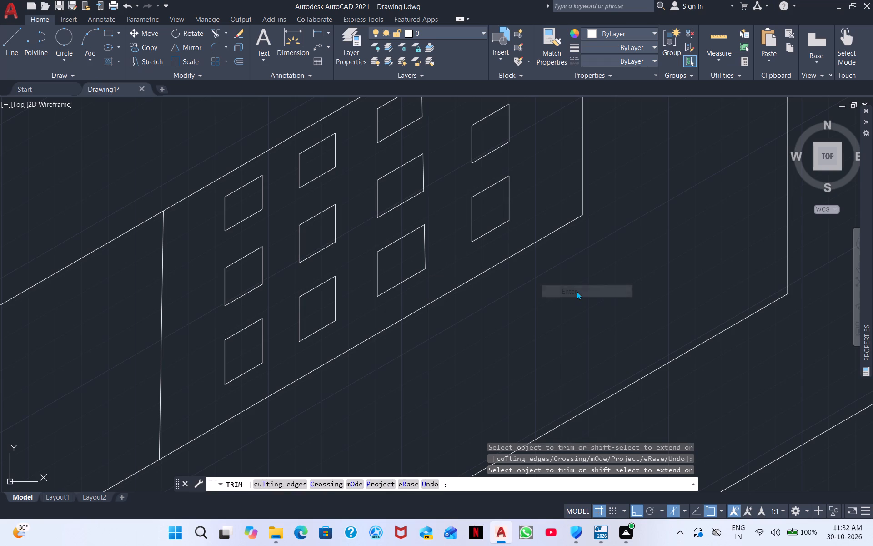
Draw a vertical line from the midpoint of the lower edge of the upper block's long front panel up to its top edge.
scroll(577, 291, down, 2)
scroll(532, 291, down, 10)
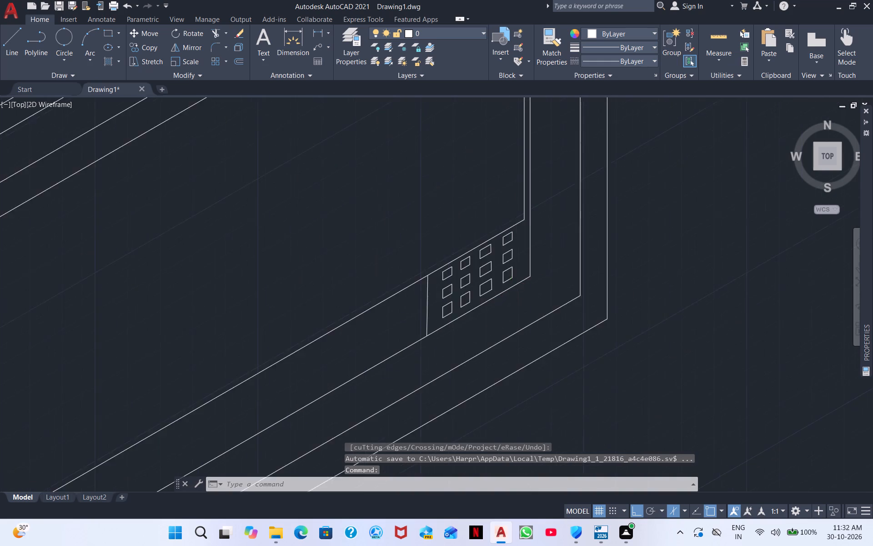
scroll(511, 290, down, 1)
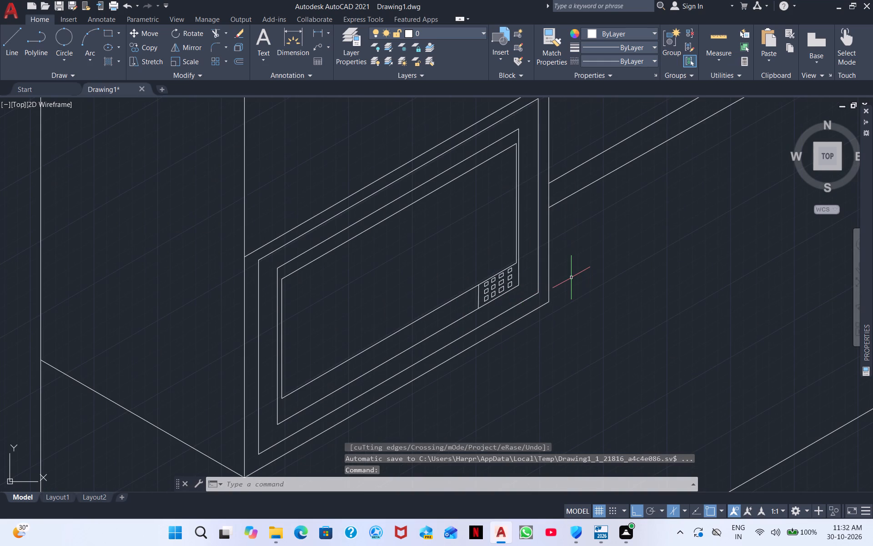
middle_drag(443, 262, 383, 182)
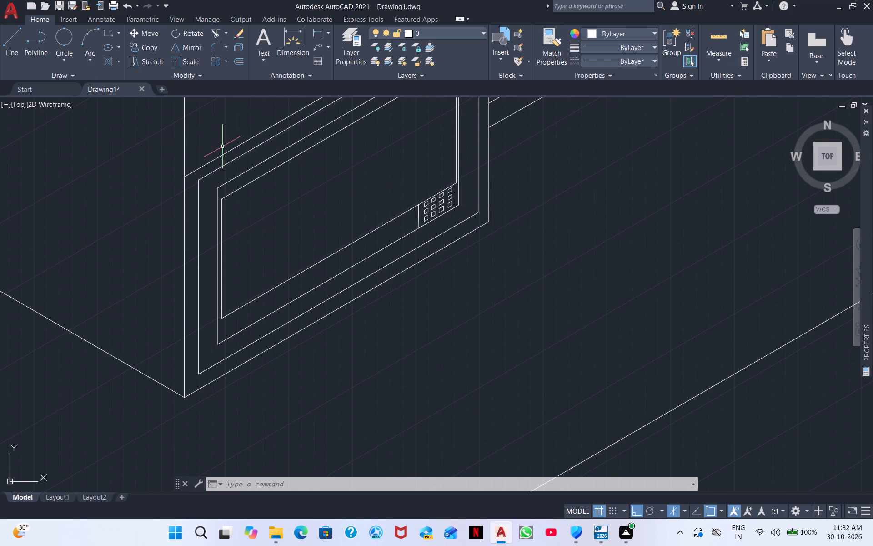
middle_drag(561, 221, 376, 276)
scroll(434, 181, down, 2)
scroll(472, 188, down, 1)
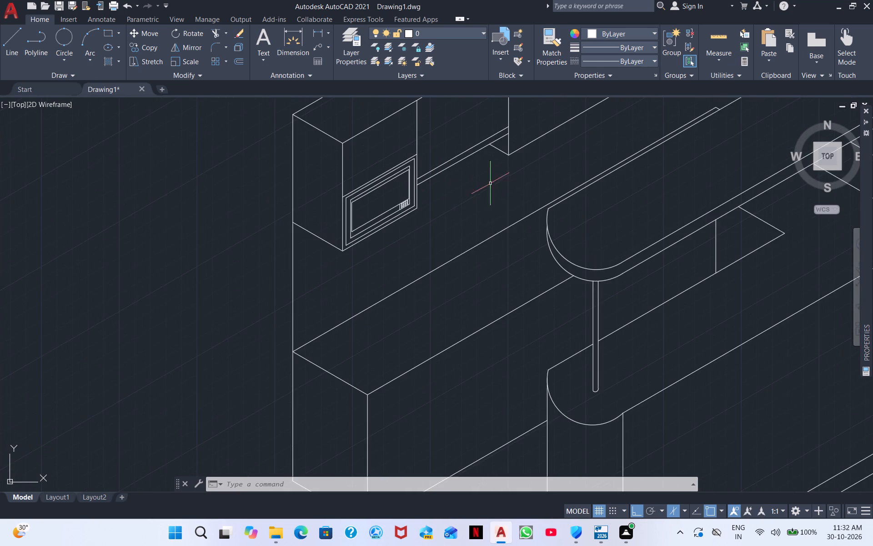
middle_drag(482, 235, 381, 313)
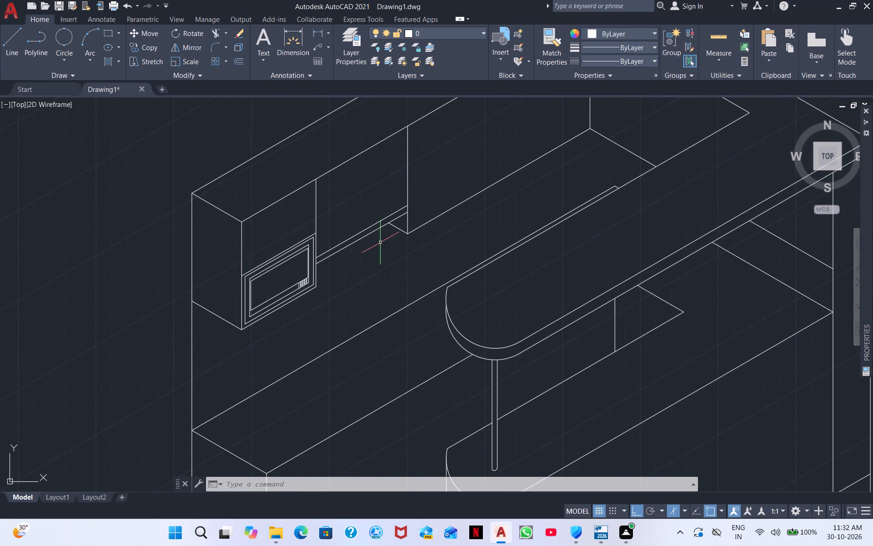
scroll(370, 232, down, 1)
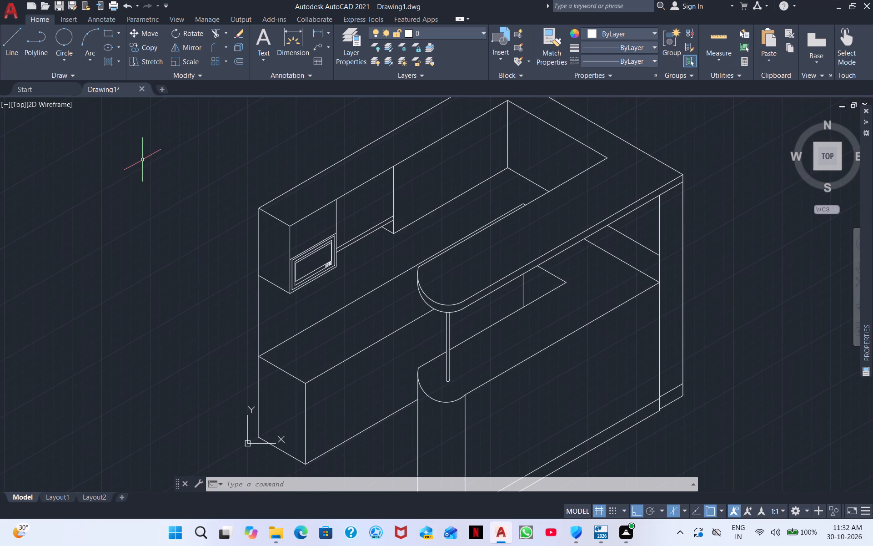
click(8, 46)
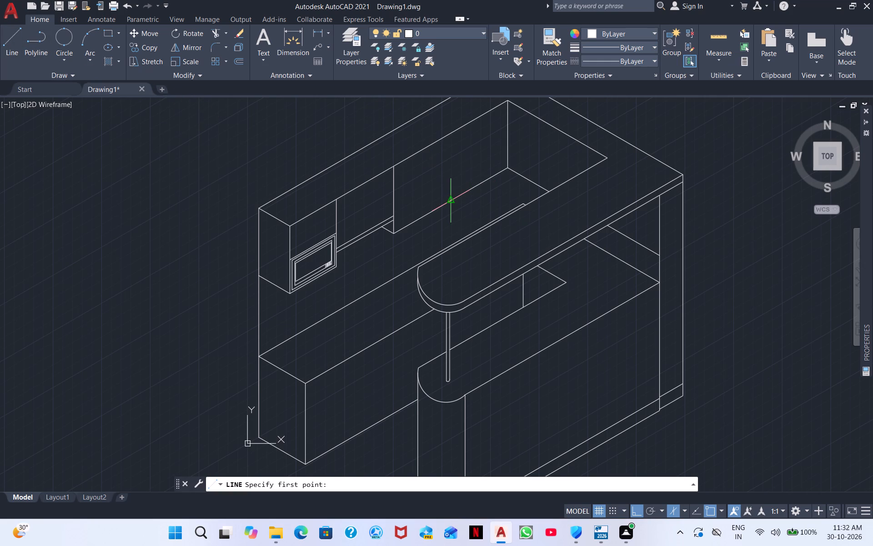
click(452, 199)
middle_drag(444, 146, 424, 238)
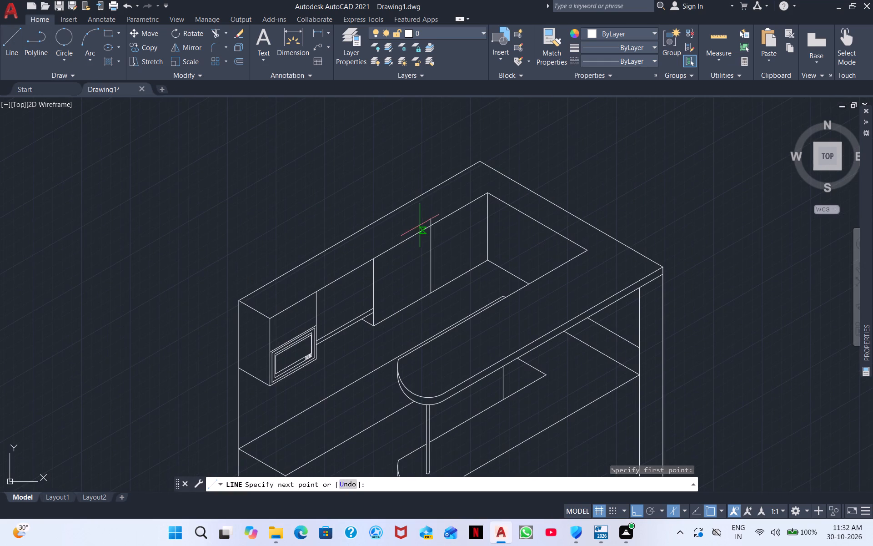
click(431, 227)
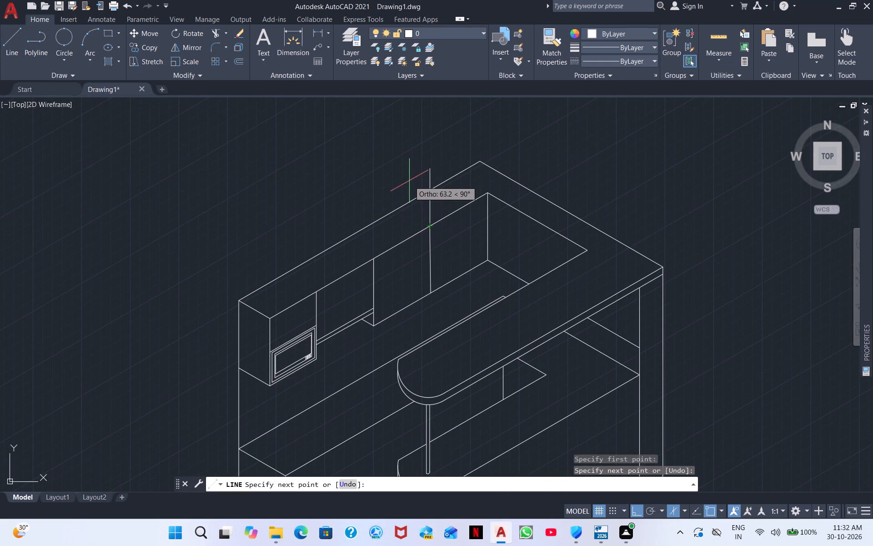
right_click(450, 233)
click(478, 239)
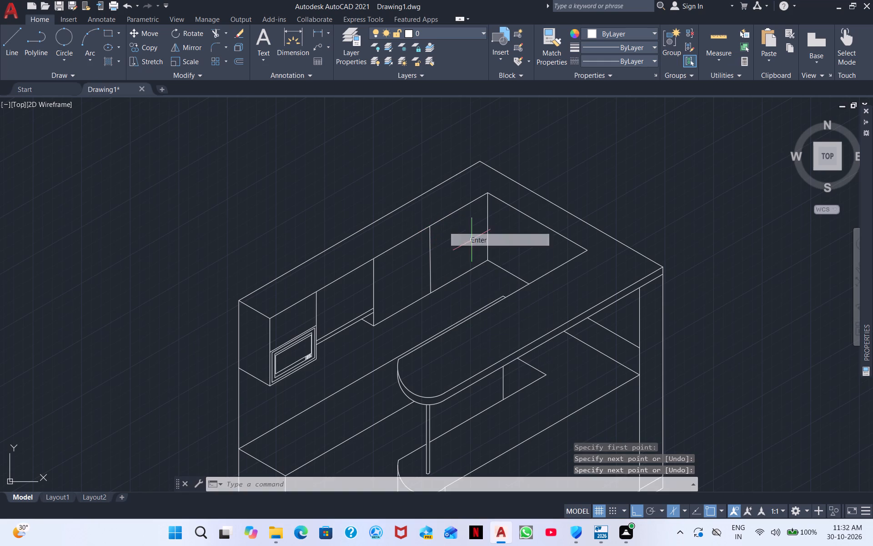
Draw a narrow slanted handle outline parallel to and just above the framed end panel, letting its lower-end lines overlap.
scroll(433, 233, down, 2)
scroll(441, 233, up, 3)
middle_drag(406, 291, 330, 223)
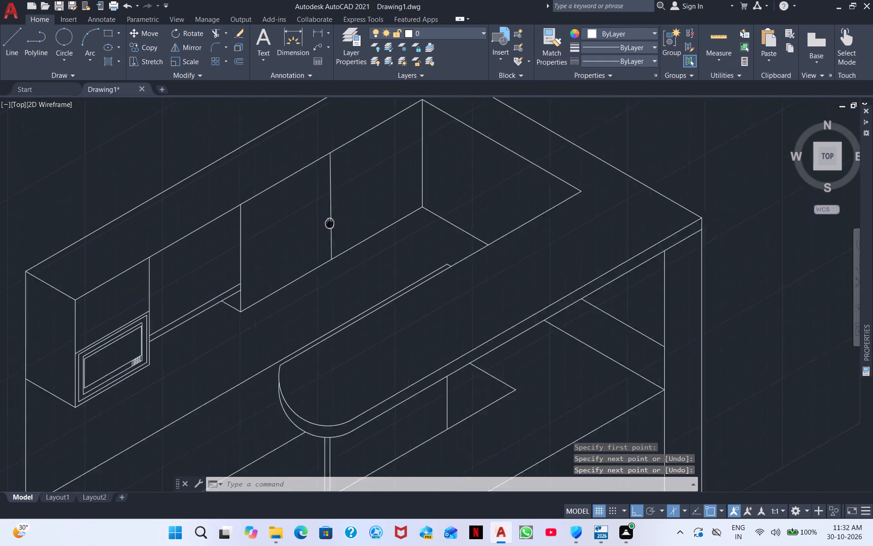
middle_drag(330, 223, 273, 207)
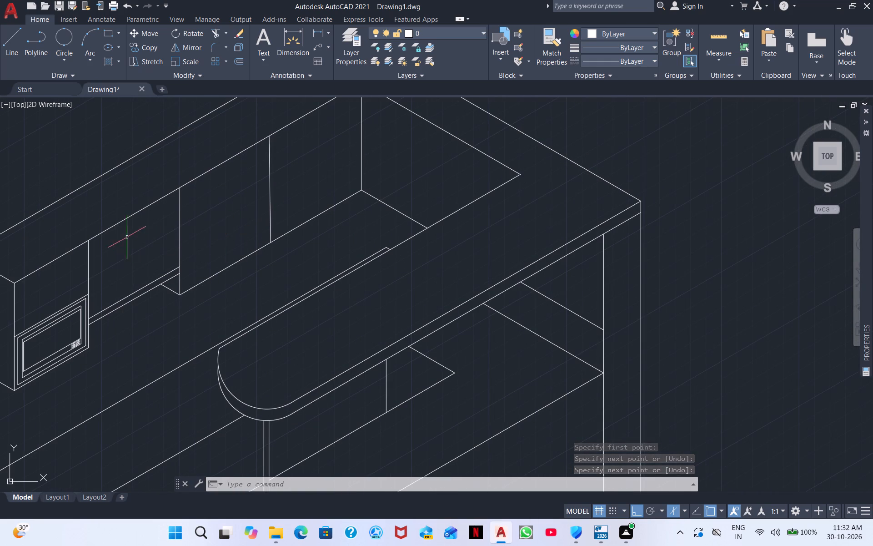
click(14, 42)
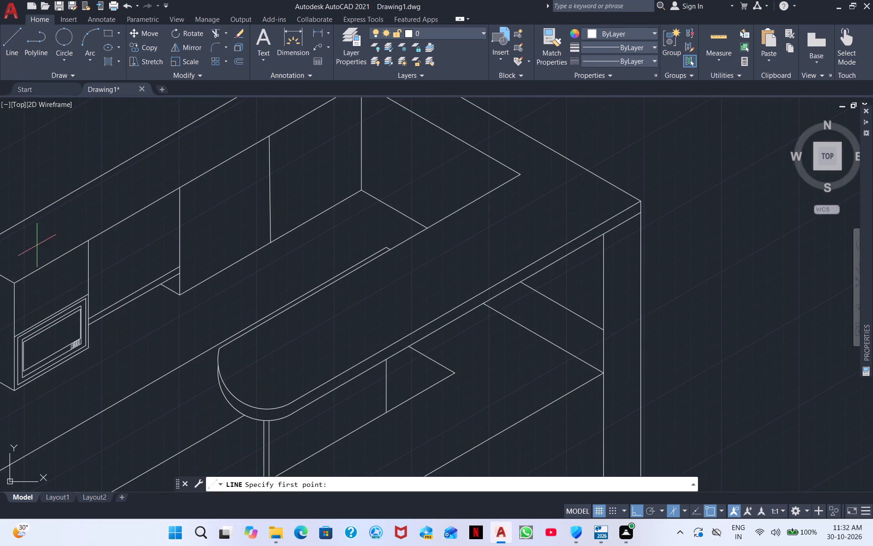
scroll(24, 299, up, 3)
middle_drag(39, 310, 67, 226)
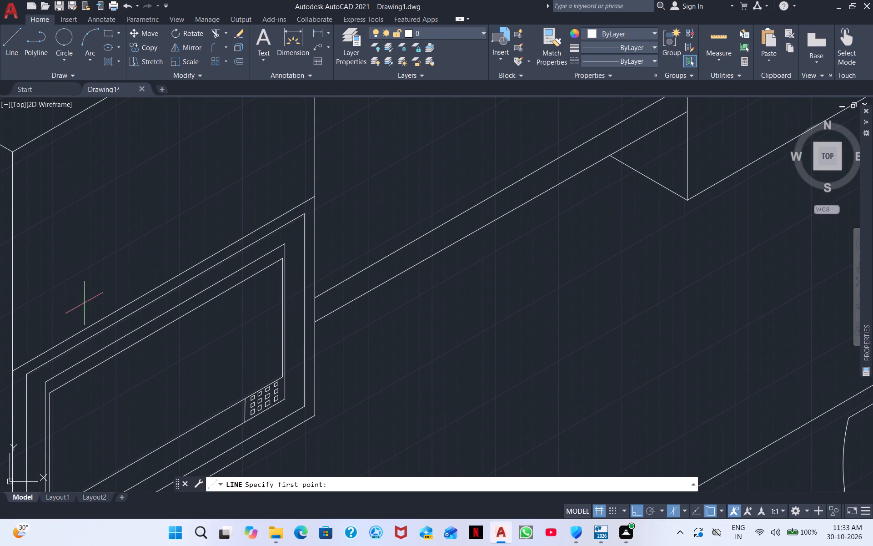
click(85, 304)
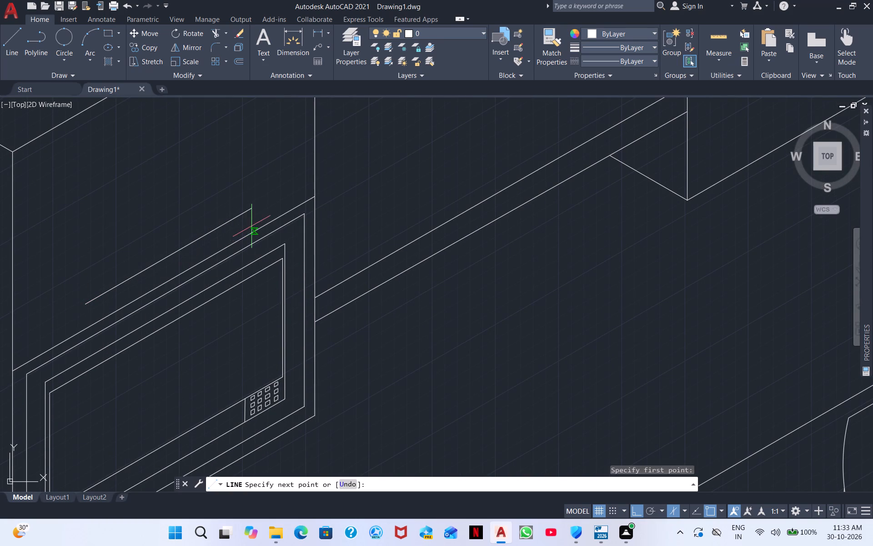
click(253, 222)
click(254, 189)
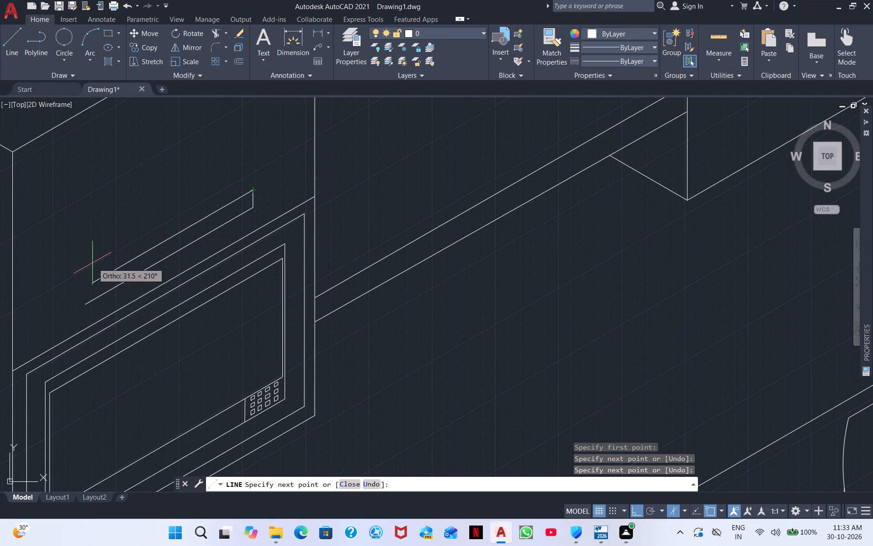
click(72, 284)
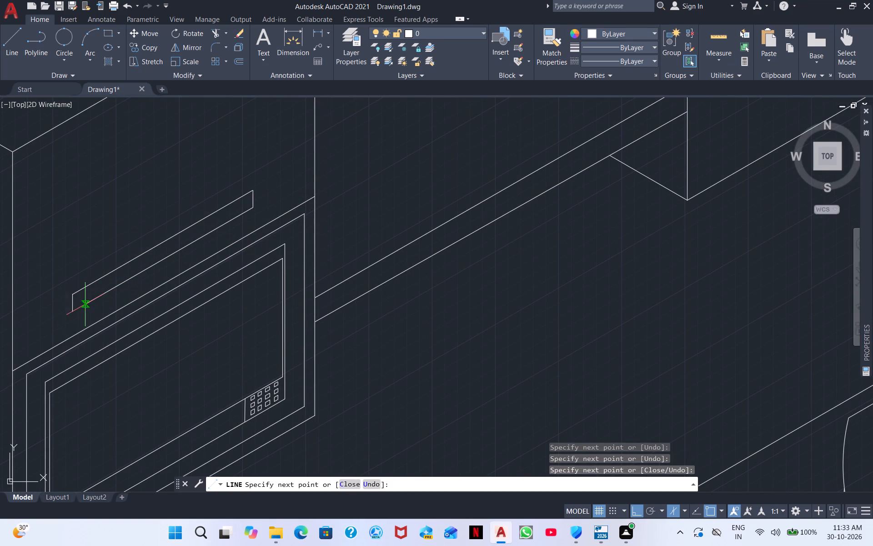
click(85, 303)
click(83, 274)
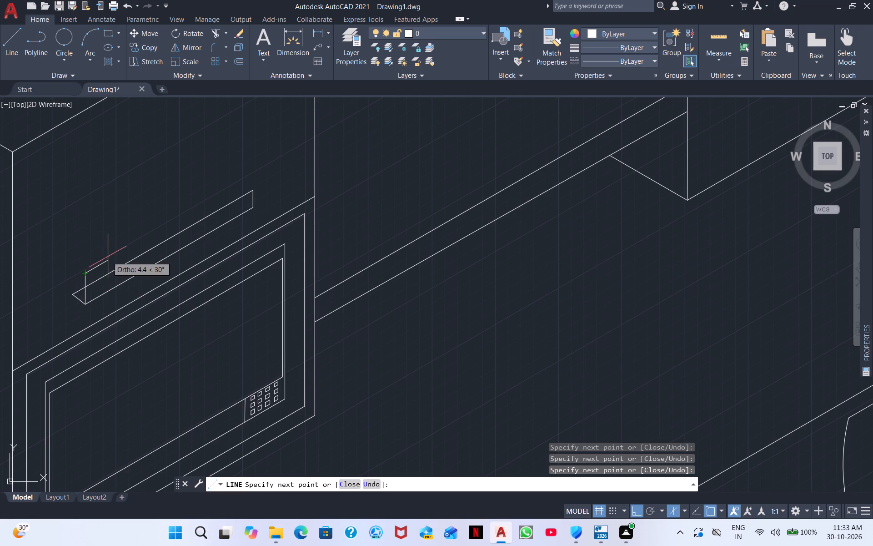
right_click(112, 253)
click(162, 263)
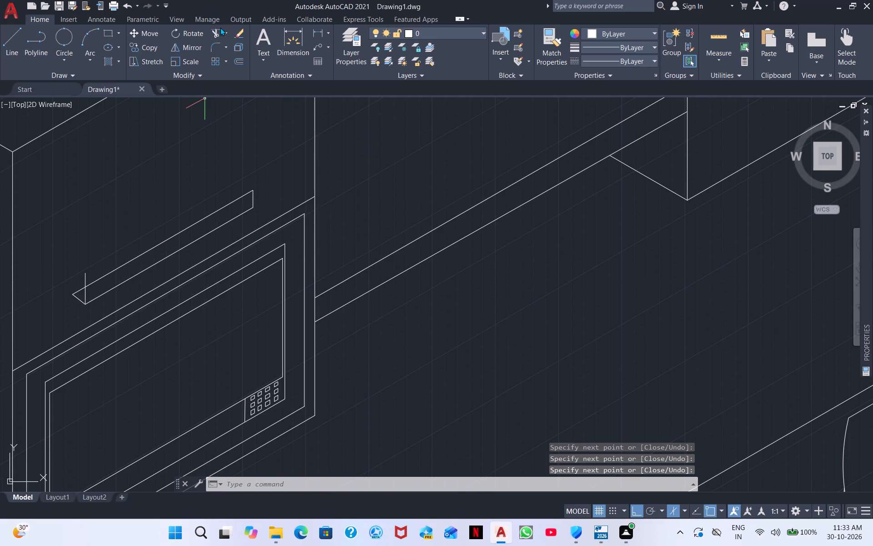
Trim the overlapping line ends at the lower end of the slanted handle outline above the framed end panel.
click(214, 35)
drag(75, 286, 75, 287)
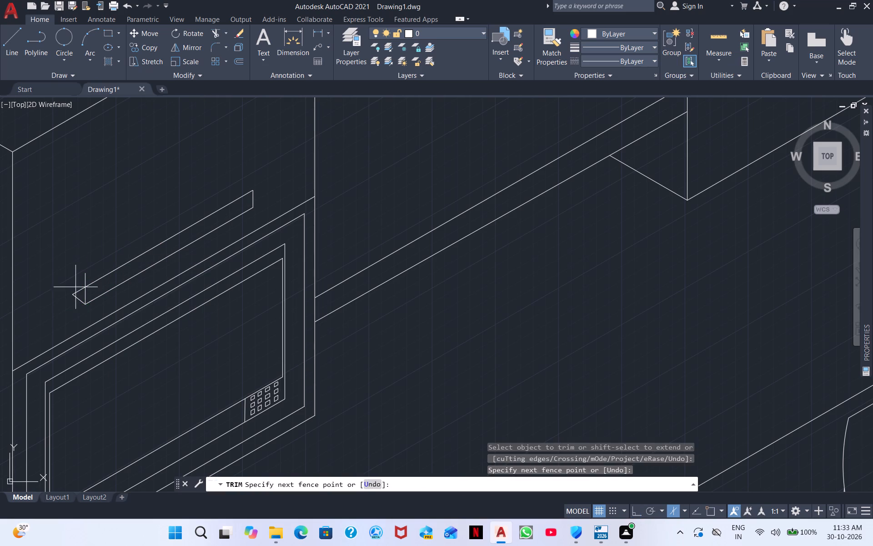
drag(75, 287, 77, 313)
drag(86, 275, 73, 279)
right_click(90, 238)
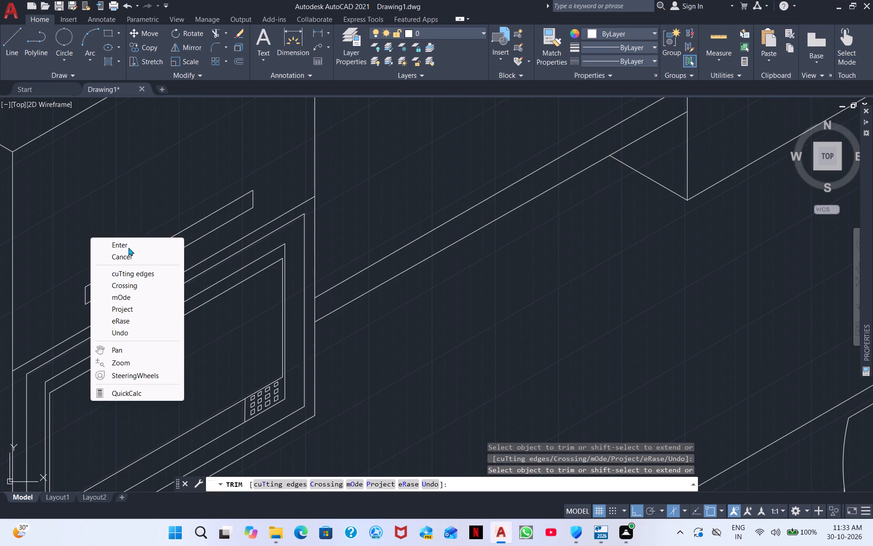
click(128, 243)
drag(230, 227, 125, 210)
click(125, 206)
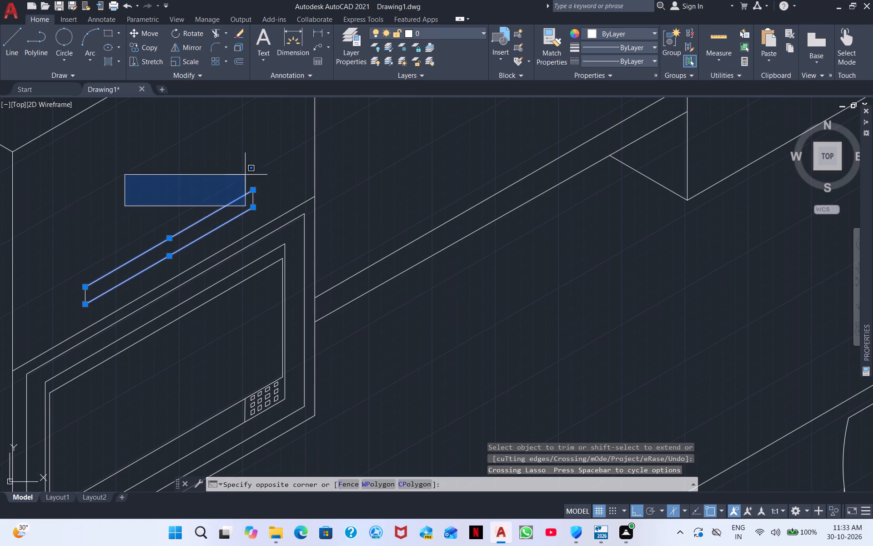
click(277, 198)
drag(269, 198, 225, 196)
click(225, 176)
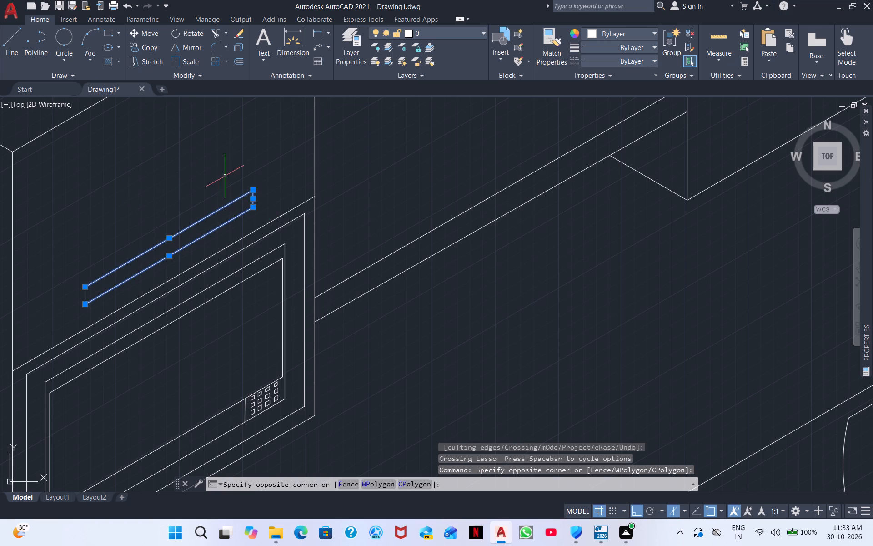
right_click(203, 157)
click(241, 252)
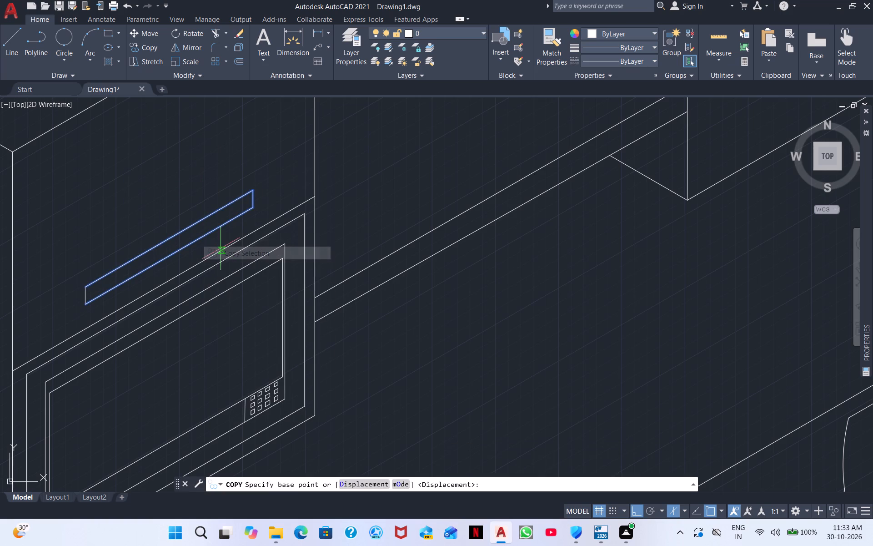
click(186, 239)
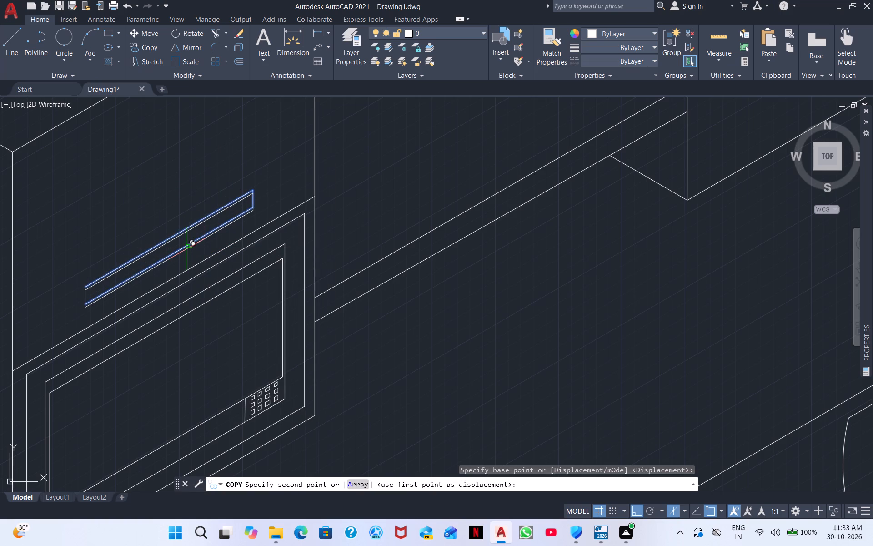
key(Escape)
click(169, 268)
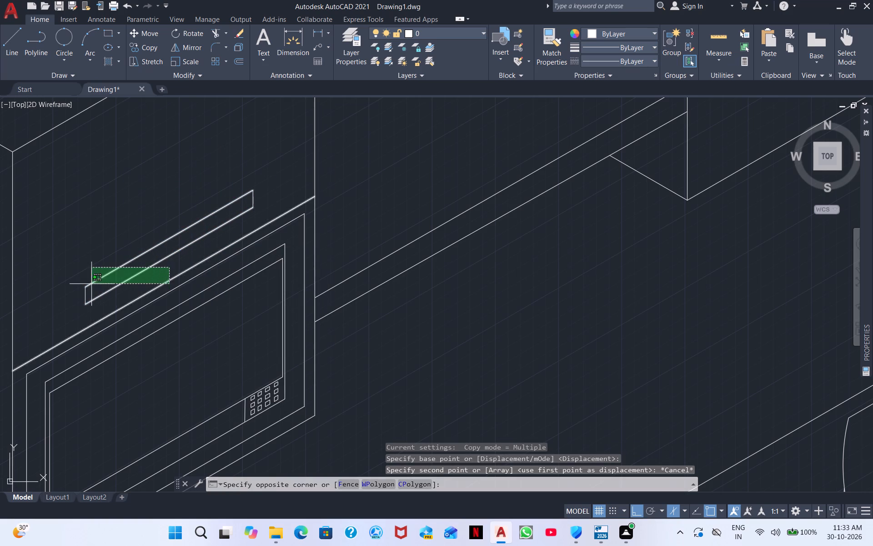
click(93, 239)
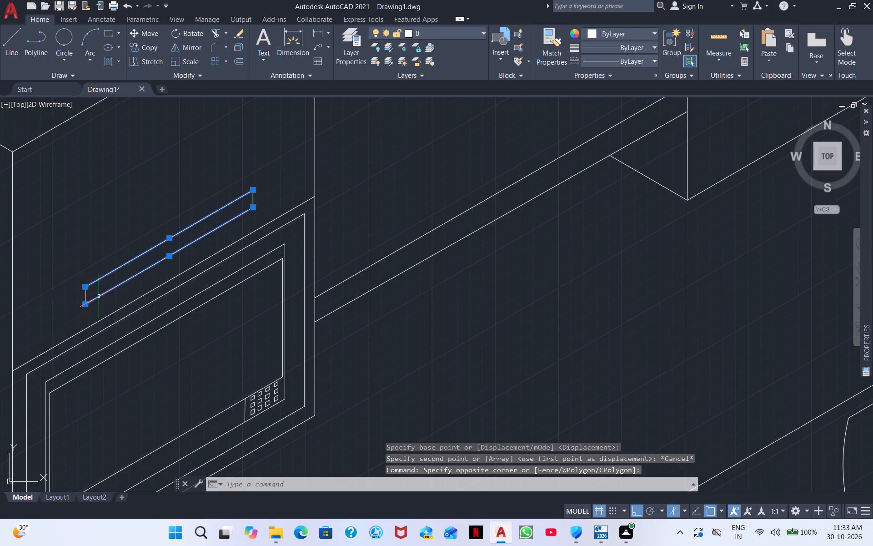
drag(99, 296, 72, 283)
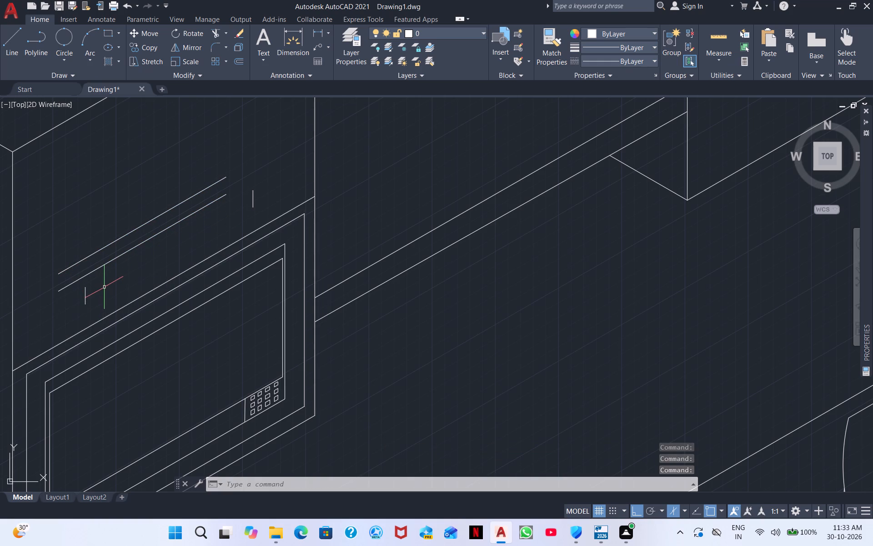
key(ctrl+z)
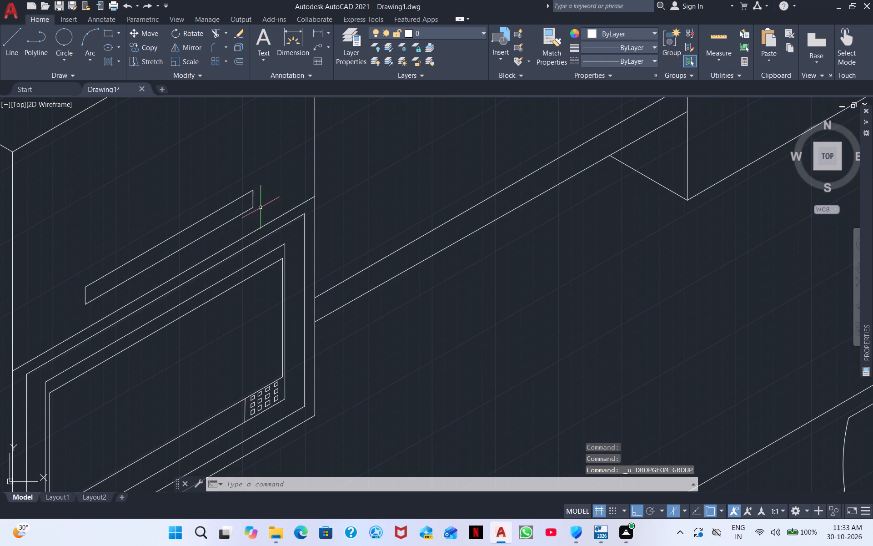
Copy the four-sided handle outline about 57.7 cm along the 30° axis onto the adjacent front of the upper block.
scroll(267, 202, up, 3)
middle_drag(183, 245, 341, 184)
drag(411, 164, 340, 186)
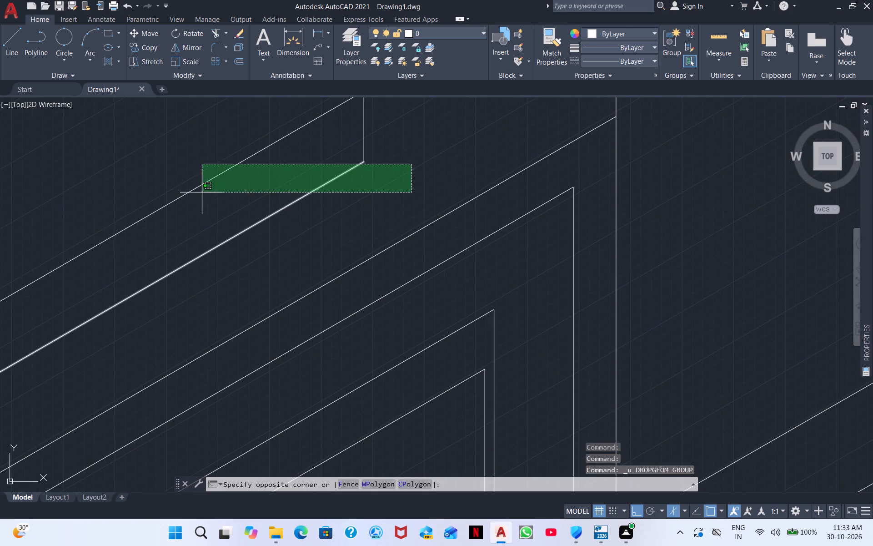
click(244, 113)
middle_drag(47, 248, 288, 243)
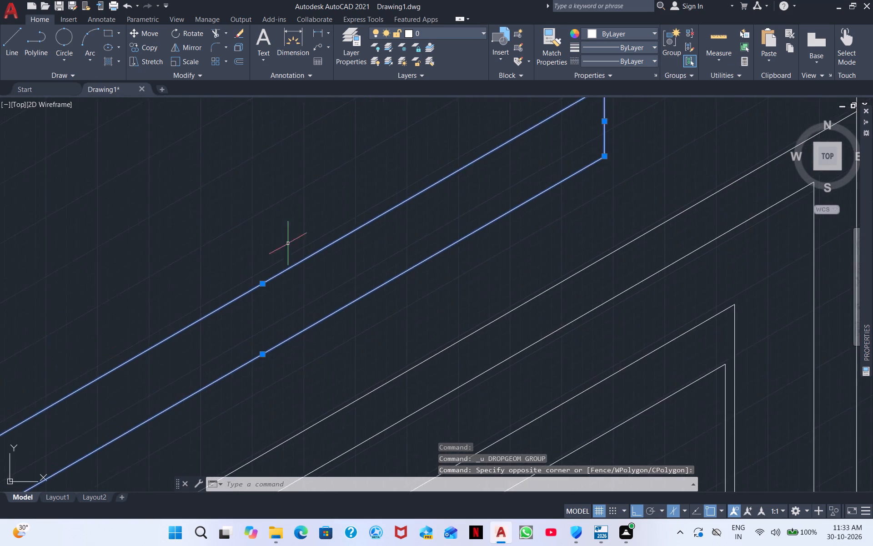
scroll(206, 296, down, 2)
drag(93, 384, 68, 373)
click(35, 354)
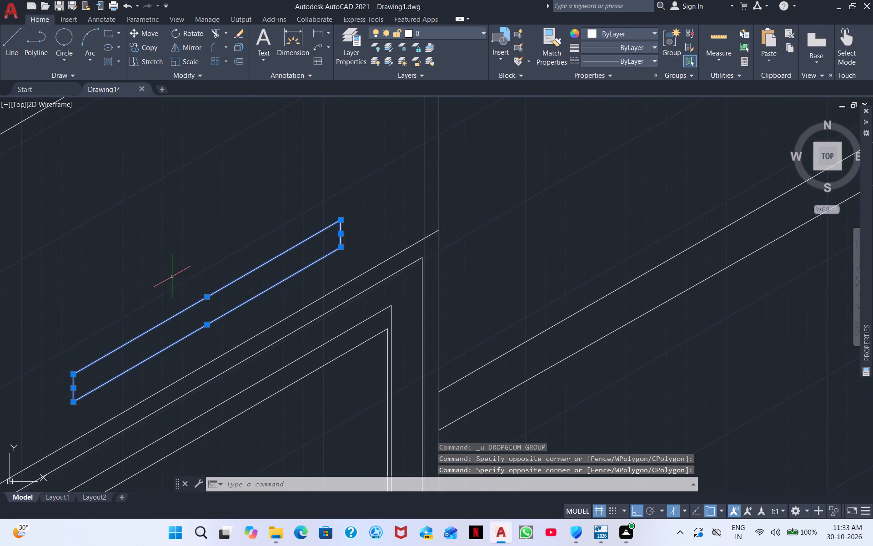
right_click(176, 273)
click(243, 103)
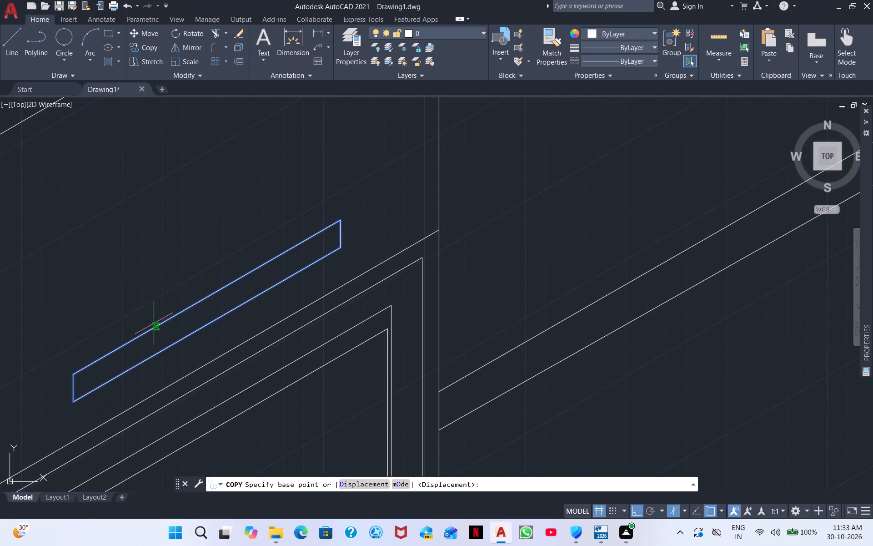
click(155, 327)
click(620, 193)
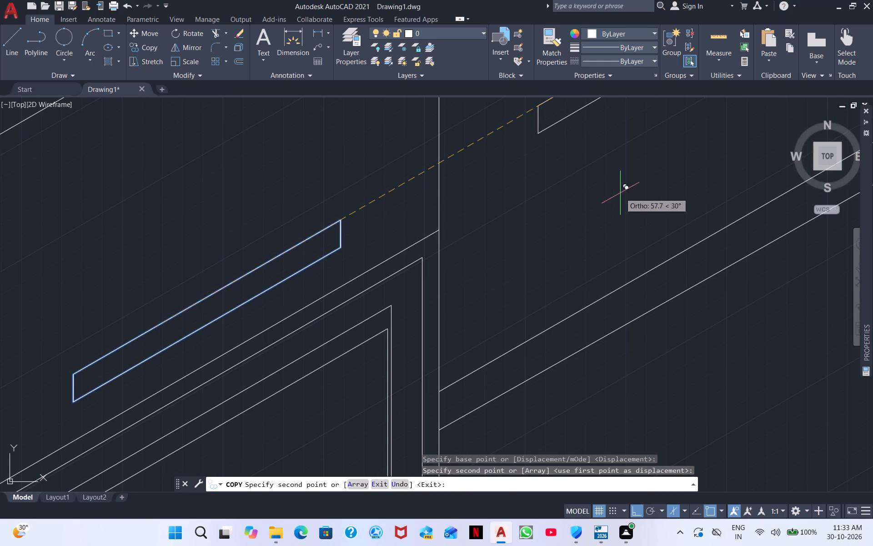
key(Escape)
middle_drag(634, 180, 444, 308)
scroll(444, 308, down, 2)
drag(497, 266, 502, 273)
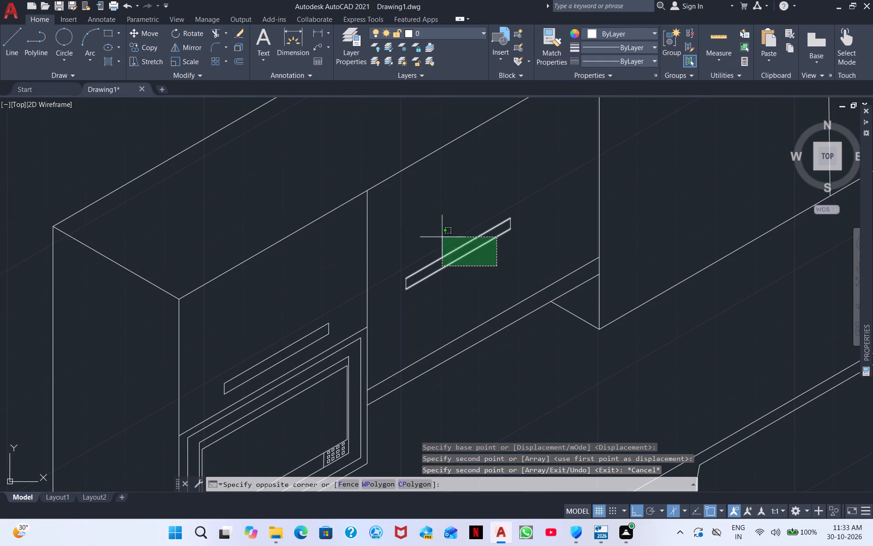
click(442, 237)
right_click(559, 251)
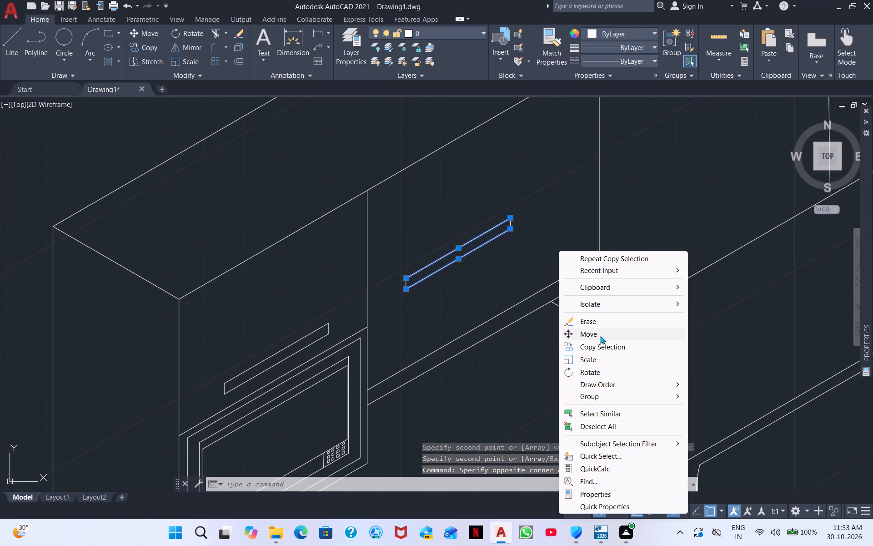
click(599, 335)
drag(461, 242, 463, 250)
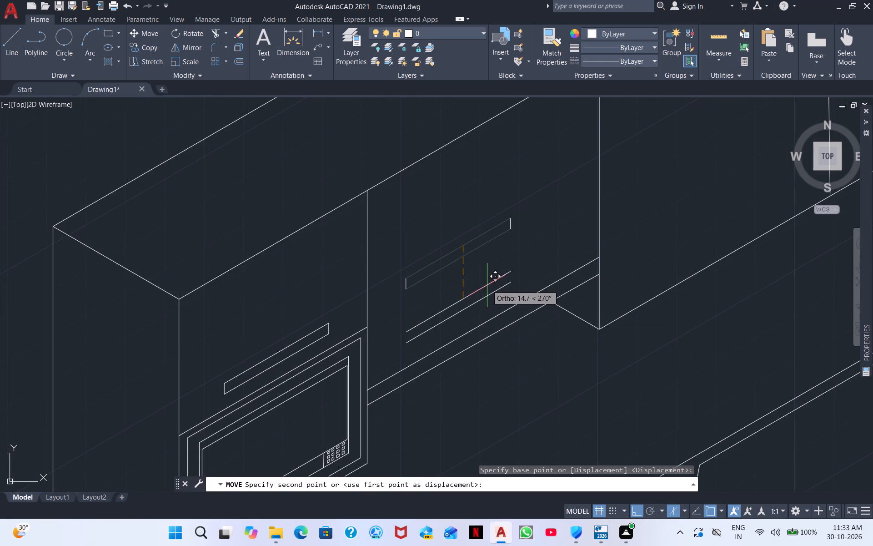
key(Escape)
Move all four edges of the copied handle straight down to just above the adjacent front's lower edge.
drag(547, 236, 532, 243)
click(467, 233)
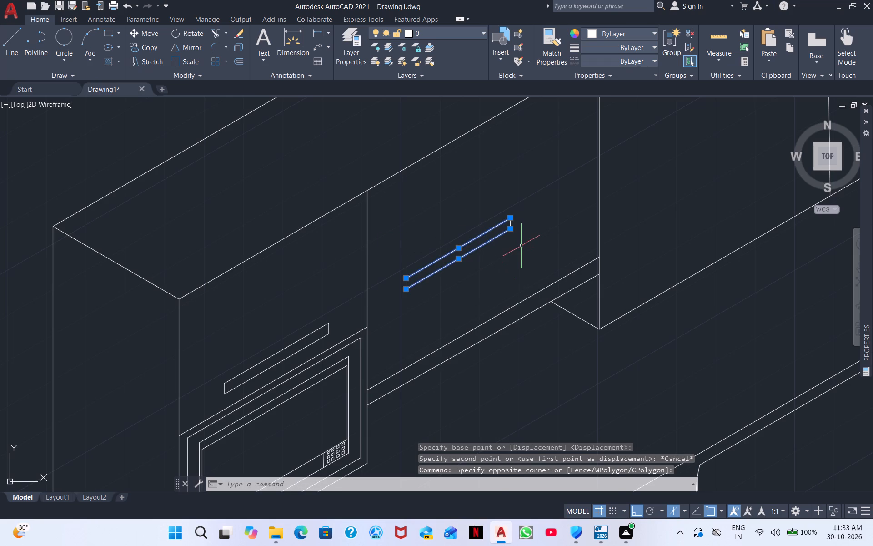
scroll(521, 246, up, 3)
drag(118, 380, 85, 372)
click(55, 339)
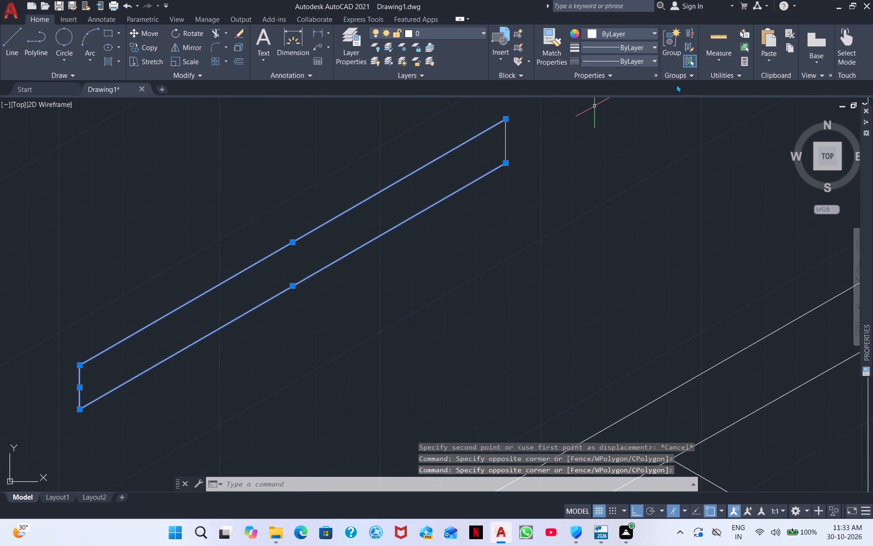
drag(608, 148, 503, 147)
click(477, 130)
scroll(503, 182, down, 3)
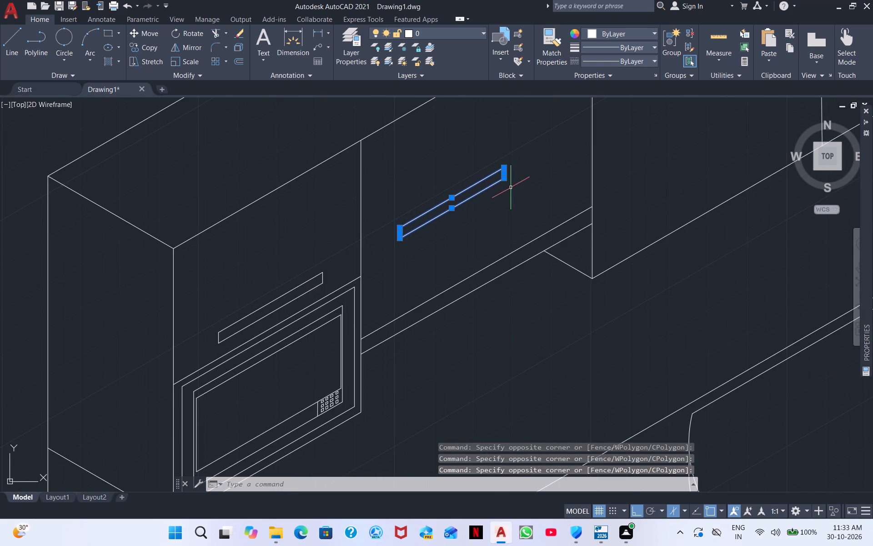
right_click(511, 188)
click(537, 268)
click(450, 182)
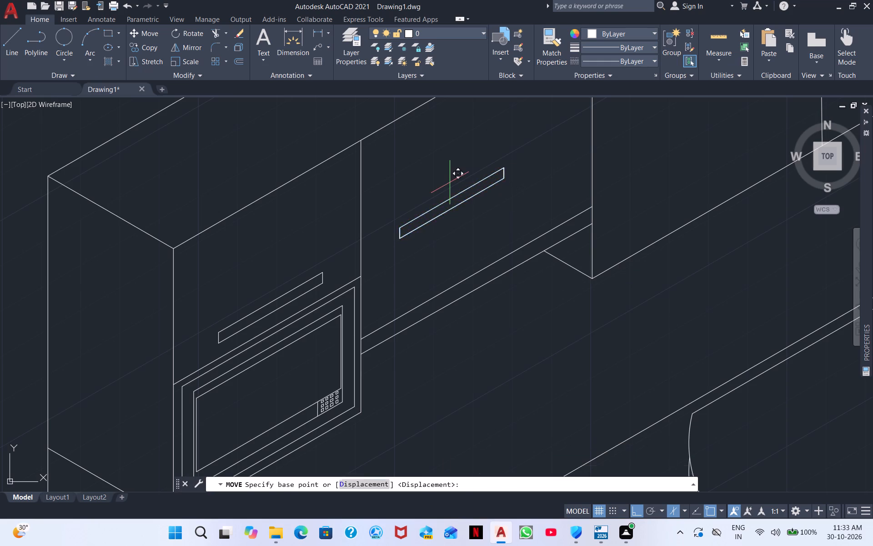
click(467, 230)
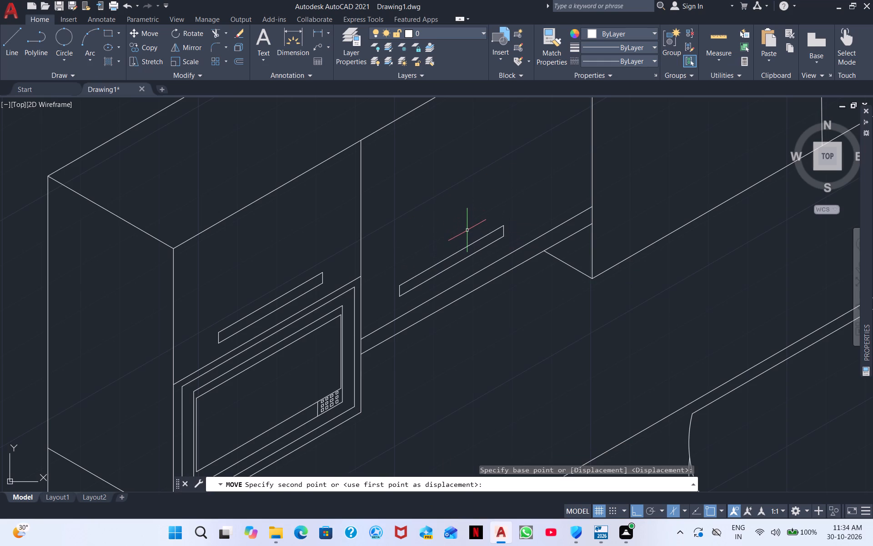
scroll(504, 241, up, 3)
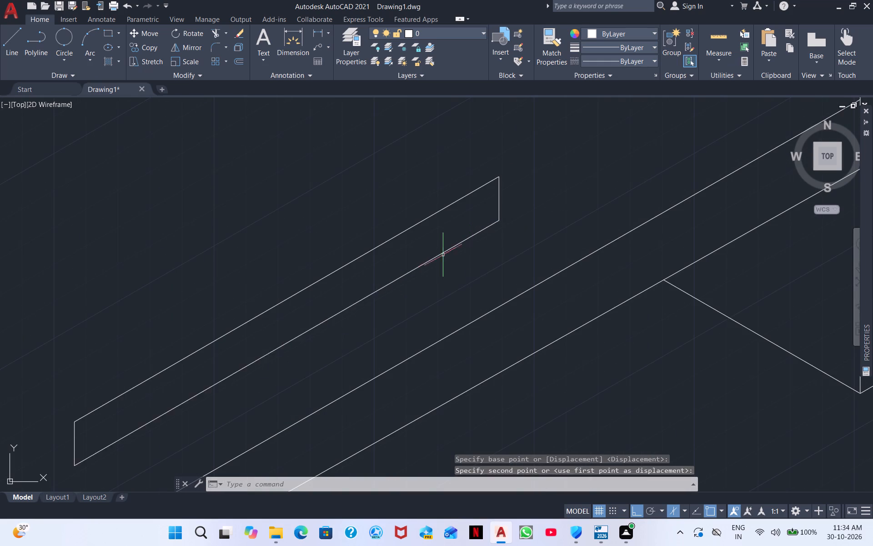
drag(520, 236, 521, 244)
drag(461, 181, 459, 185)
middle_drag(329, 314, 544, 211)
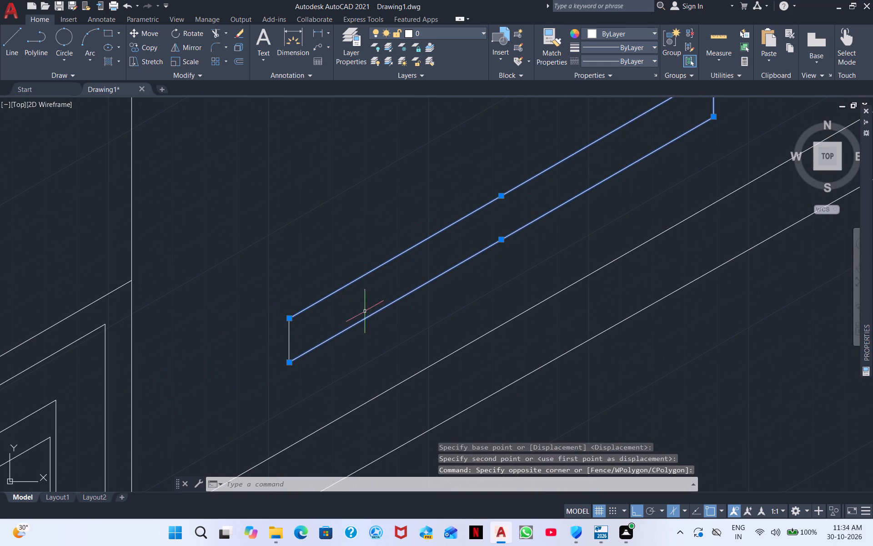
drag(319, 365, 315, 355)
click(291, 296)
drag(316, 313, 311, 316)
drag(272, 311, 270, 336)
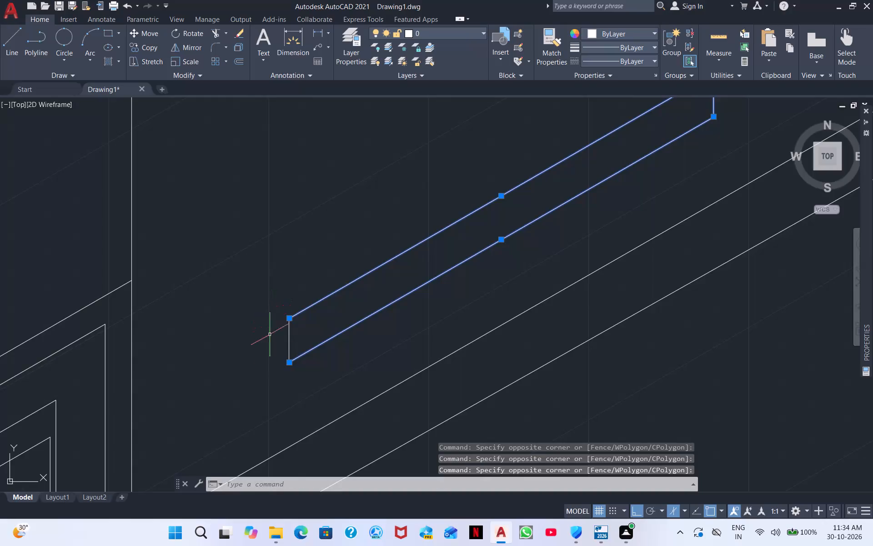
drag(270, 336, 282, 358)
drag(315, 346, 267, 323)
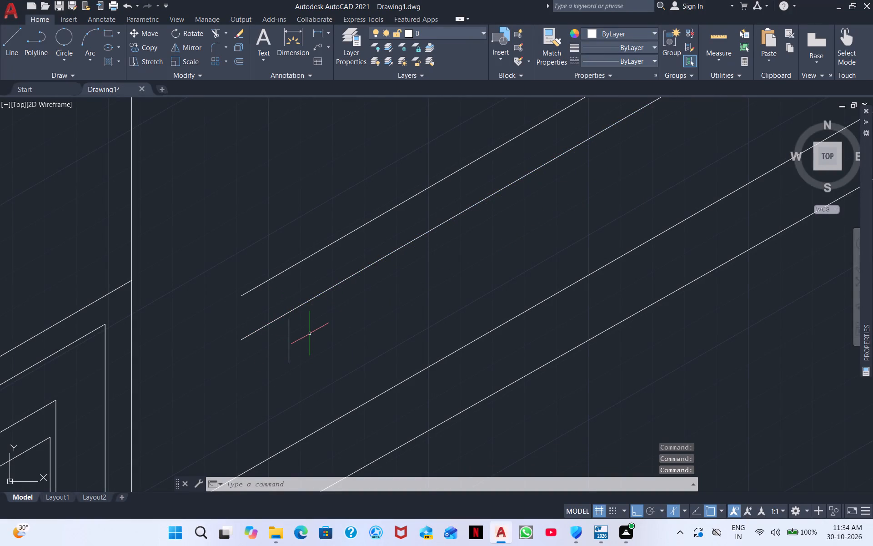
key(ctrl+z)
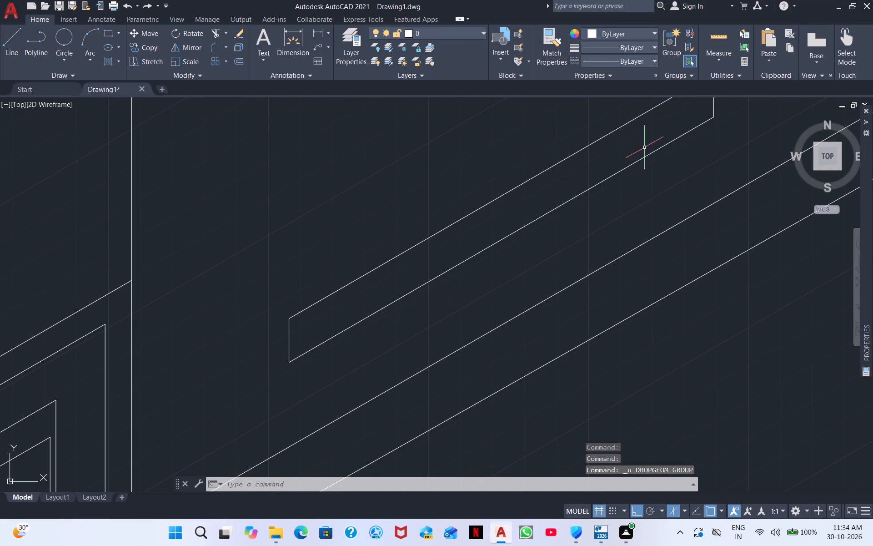
Move the copied handle outline up along the 30° axis, away from the framed panel, toward the middle of its front.
scroll(644, 147, down, 2)
drag(675, 147, 669, 147)
drag(649, 134, 649, 119)
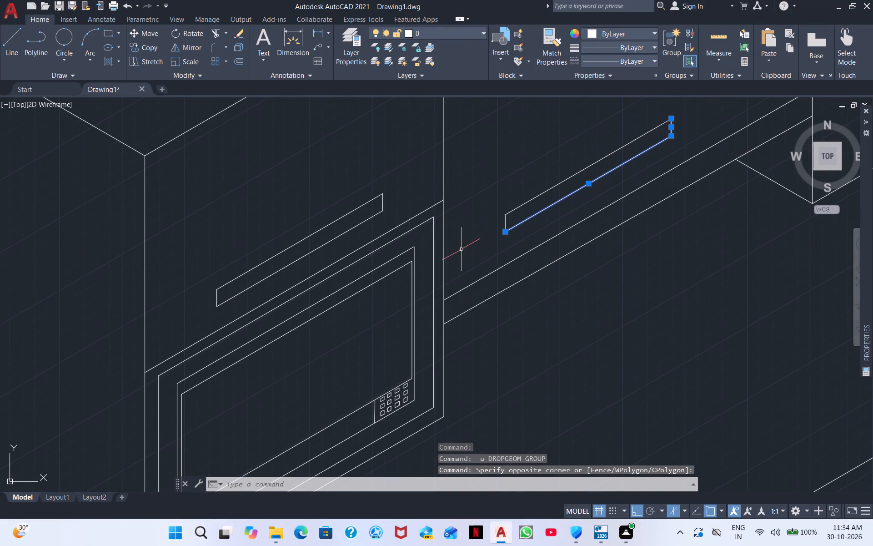
scroll(461, 250, up, 4)
middle_drag(798, 128, 384, 370)
scroll(399, 300, down, 2)
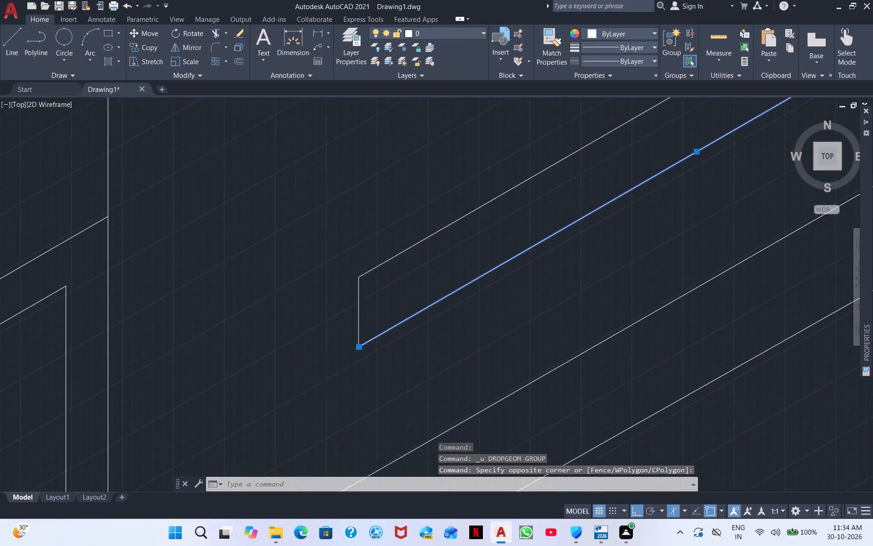
click(399, 298)
click(367, 260)
scroll(453, 237, down, 2)
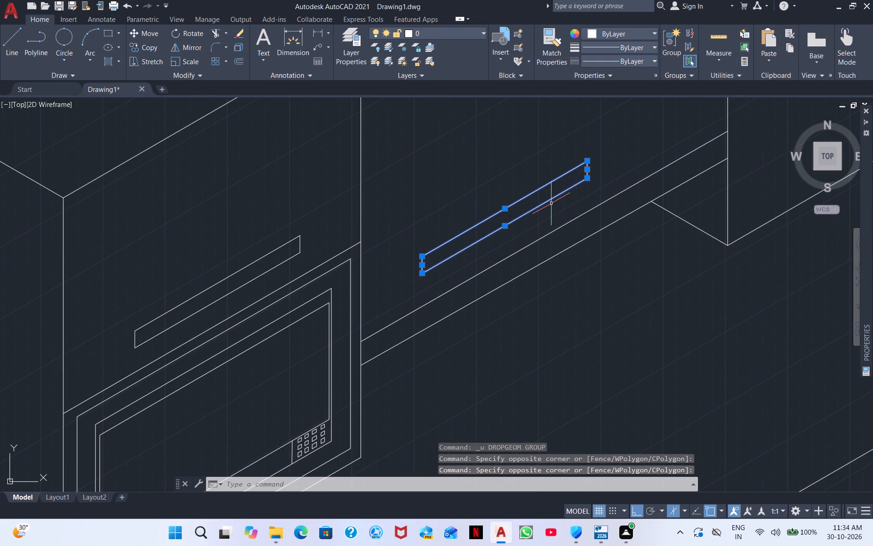
right_click(551, 203)
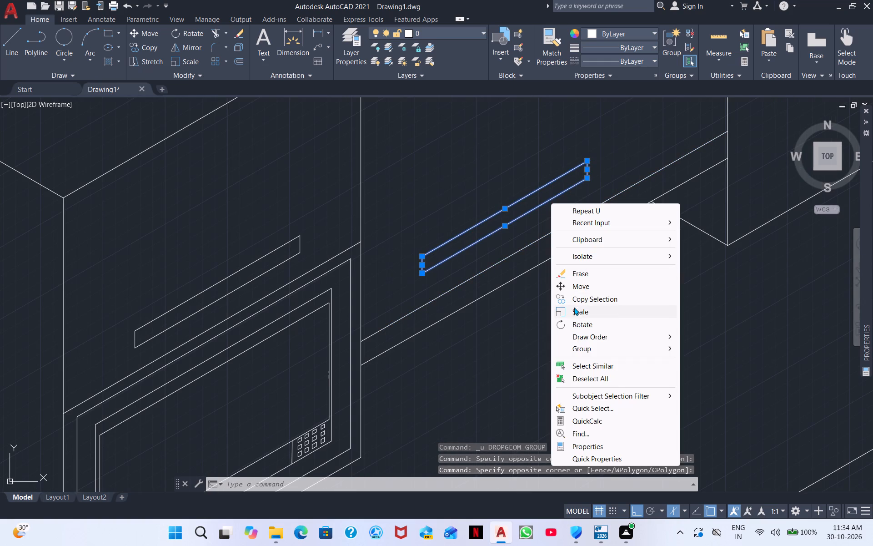
click(582, 290)
click(519, 214)
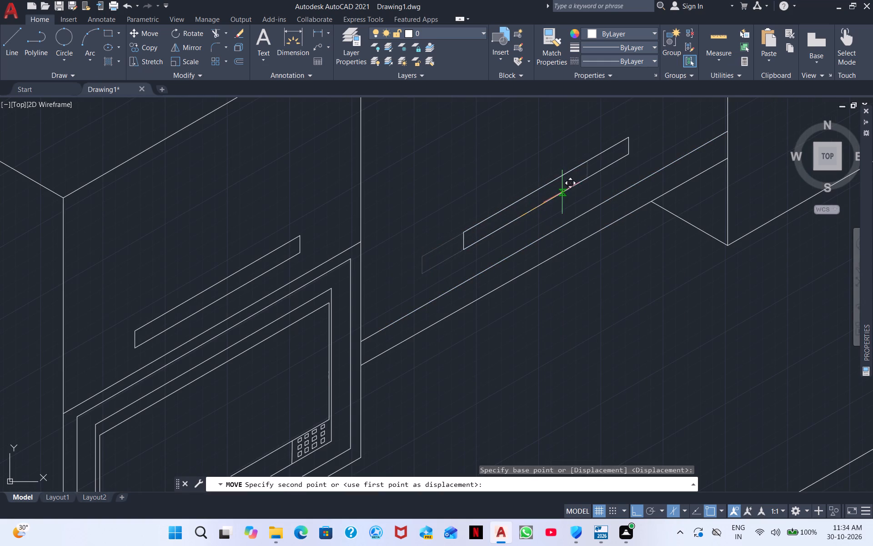
click(568, 188)
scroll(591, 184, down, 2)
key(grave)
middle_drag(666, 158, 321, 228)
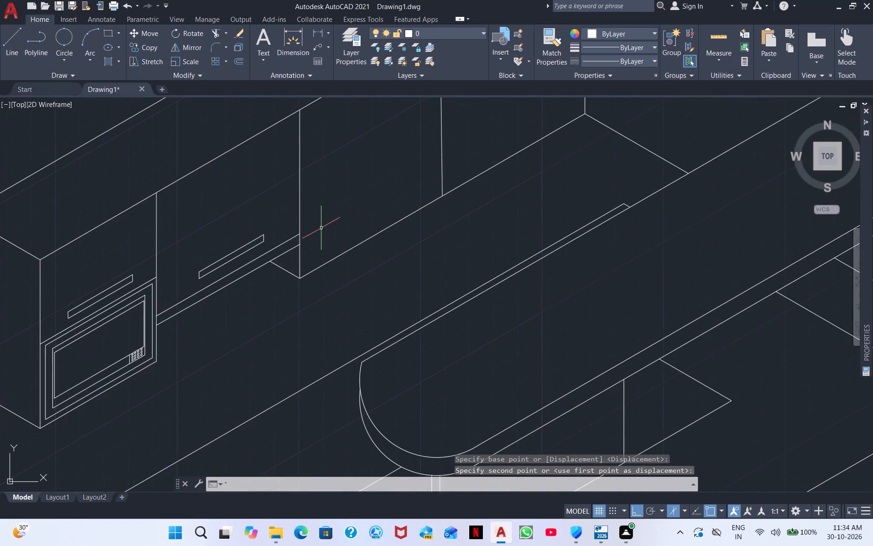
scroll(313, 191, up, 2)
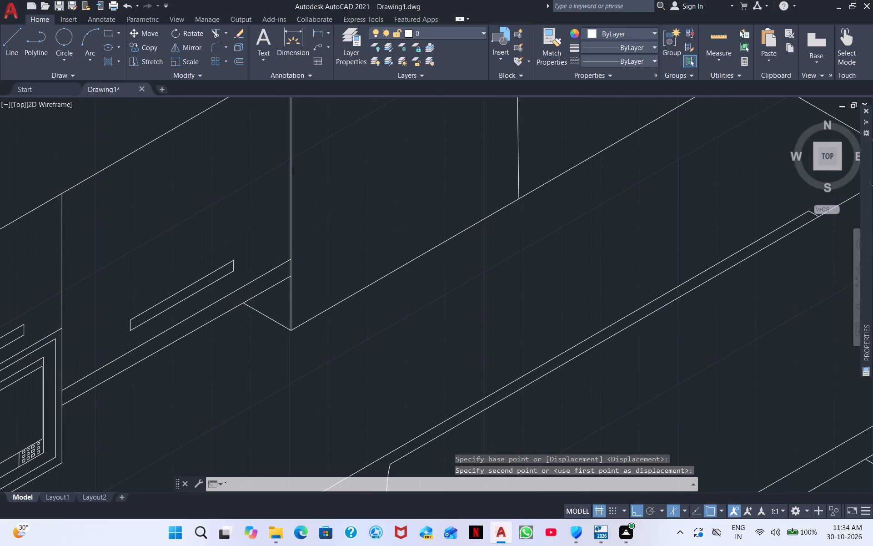
Draw a vertical divider about 70 cm long down from the midpoint of the short return face's top edge, past its lower edge.
scroll(332, 168, down, 2)
middle_drag(421, 131, 256, 254)
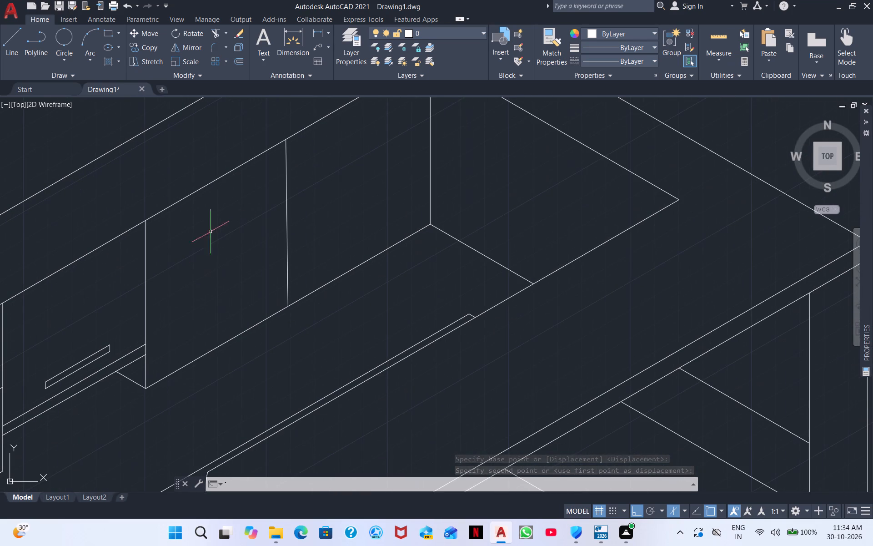
click(2, 37)
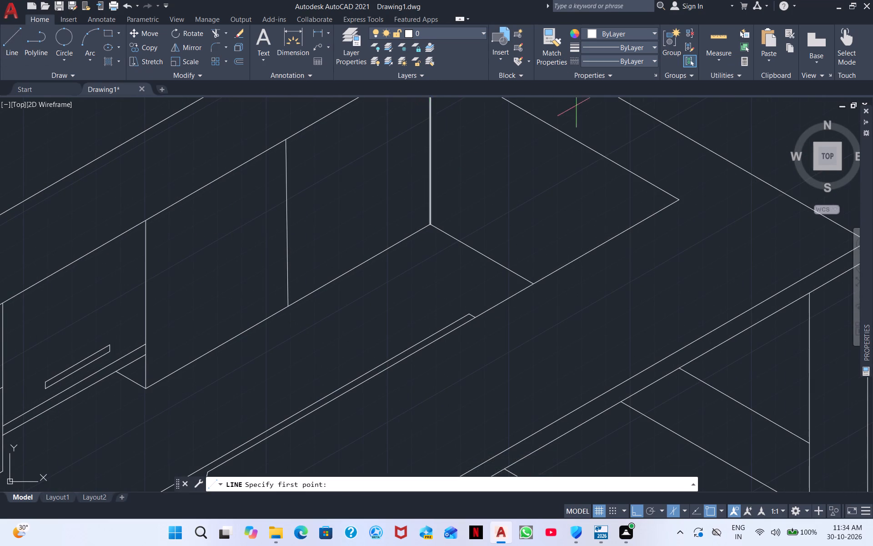
drag(556, 128, 552, 132)
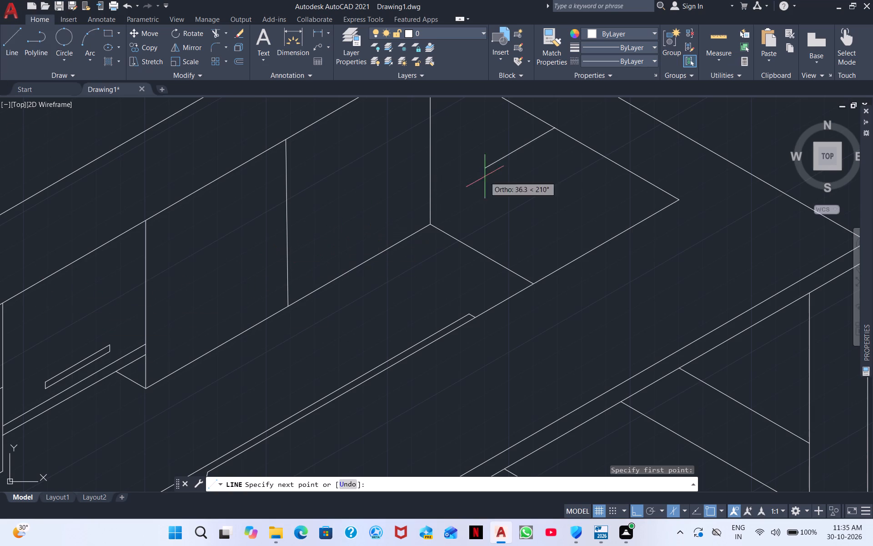
click(552, 289)
right_click(594, 287)
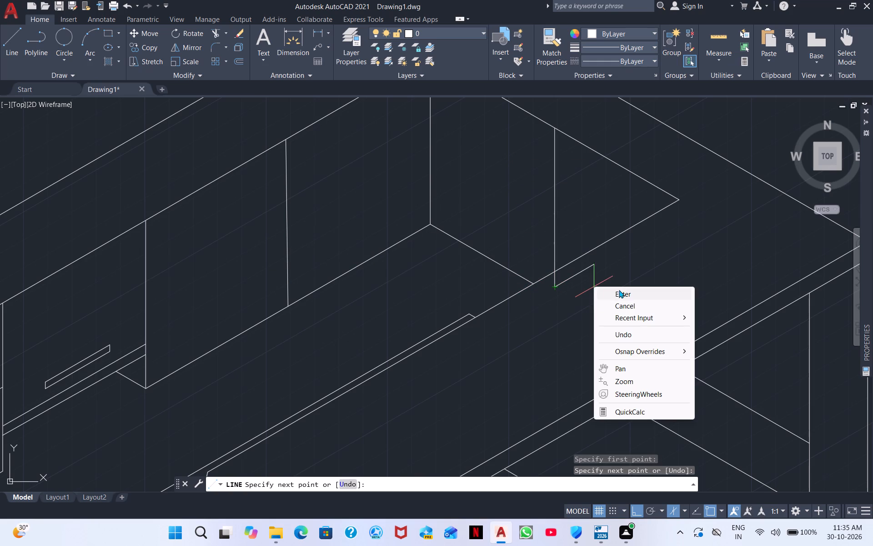
click(620, 290)
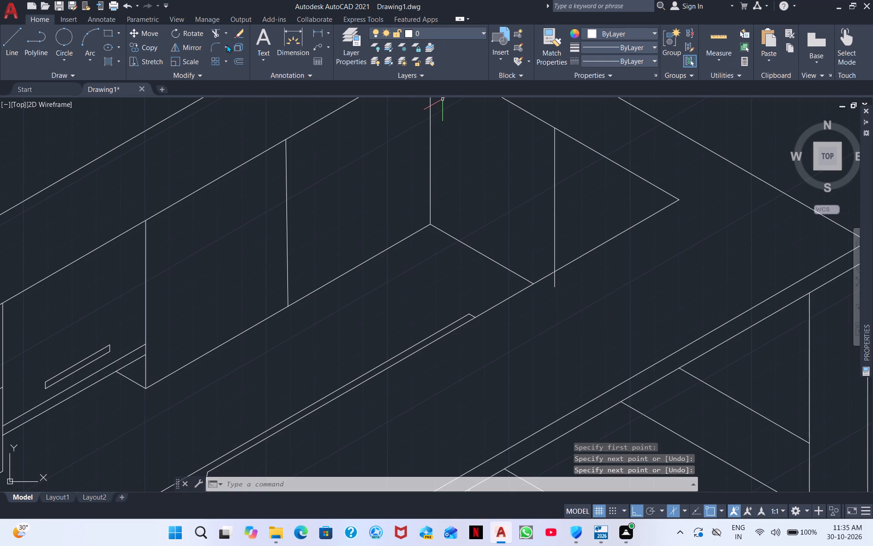
Trim the end of the new divider that sticks out below the return face's lower edge.
click(213, 32)
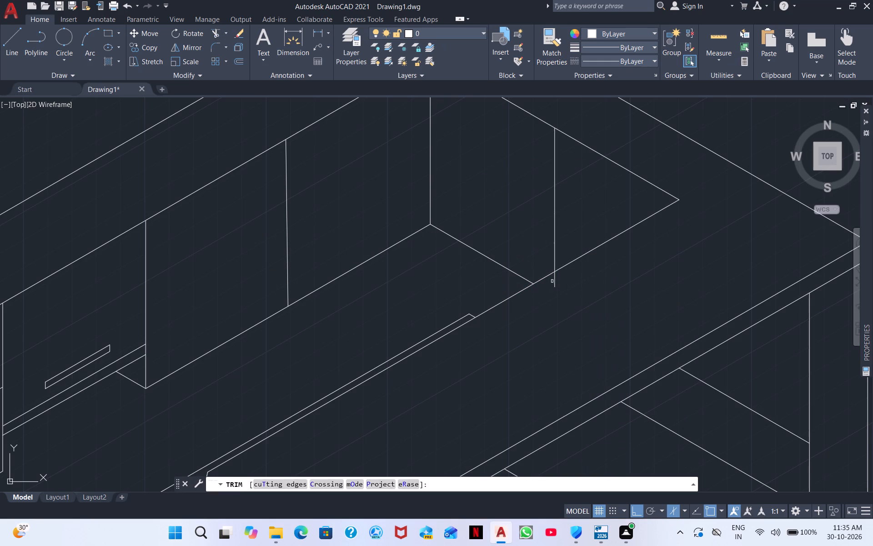
drag(553, 281, 560, 281)
right_click(547, 298)
click(597, 306)
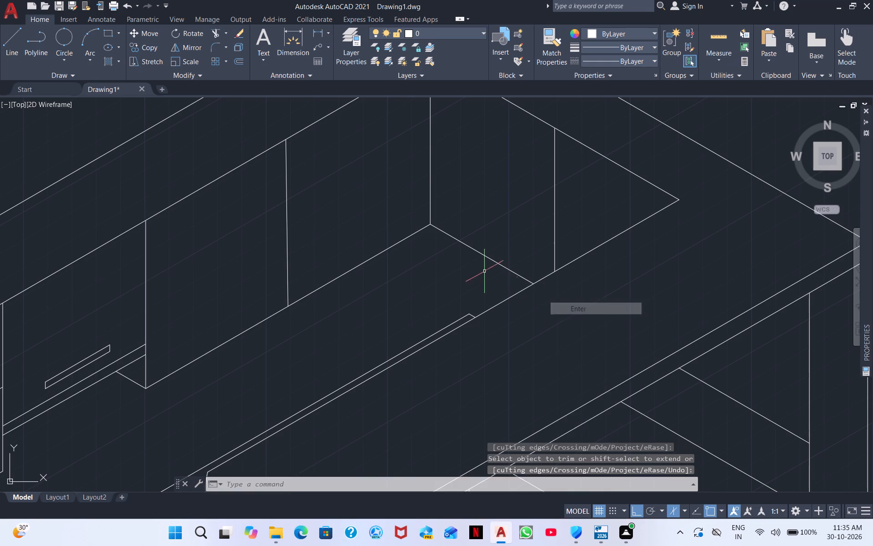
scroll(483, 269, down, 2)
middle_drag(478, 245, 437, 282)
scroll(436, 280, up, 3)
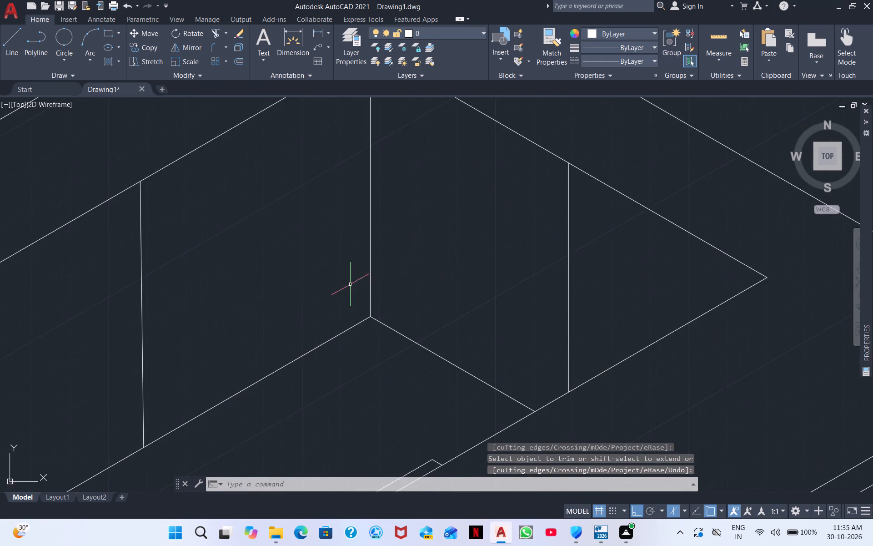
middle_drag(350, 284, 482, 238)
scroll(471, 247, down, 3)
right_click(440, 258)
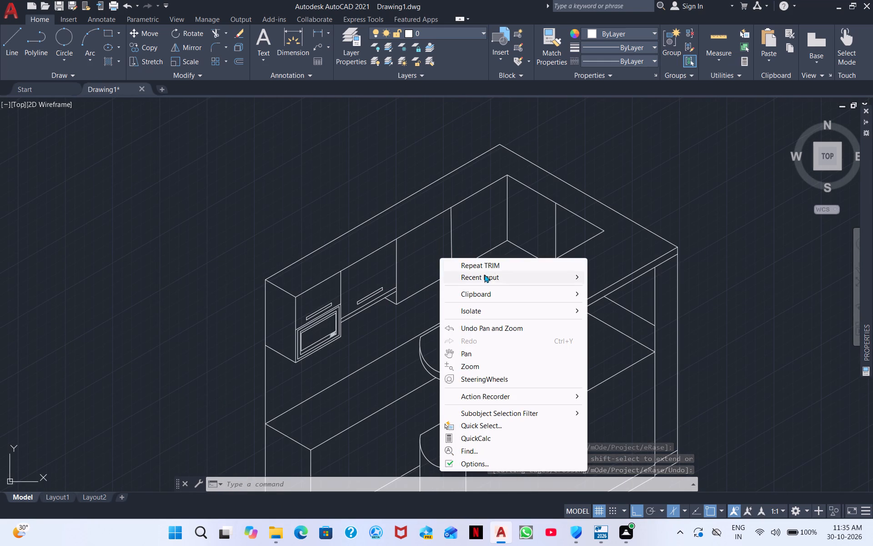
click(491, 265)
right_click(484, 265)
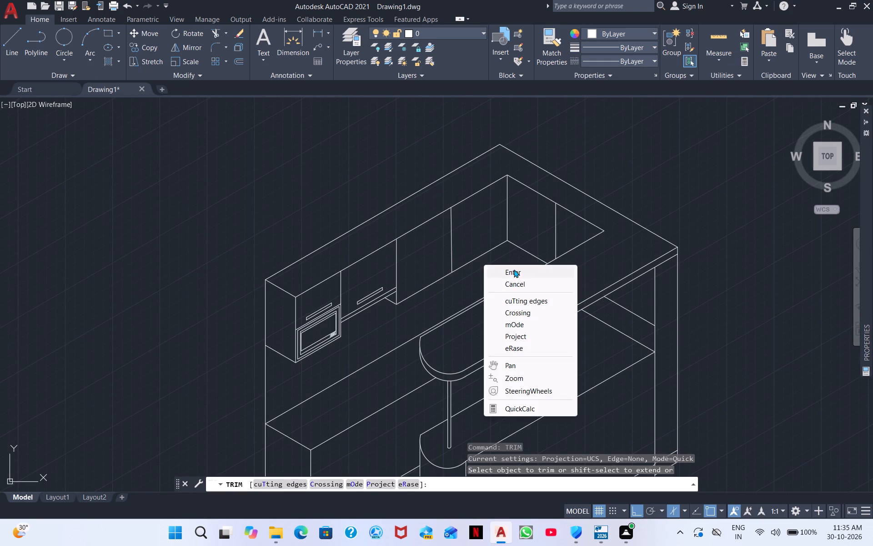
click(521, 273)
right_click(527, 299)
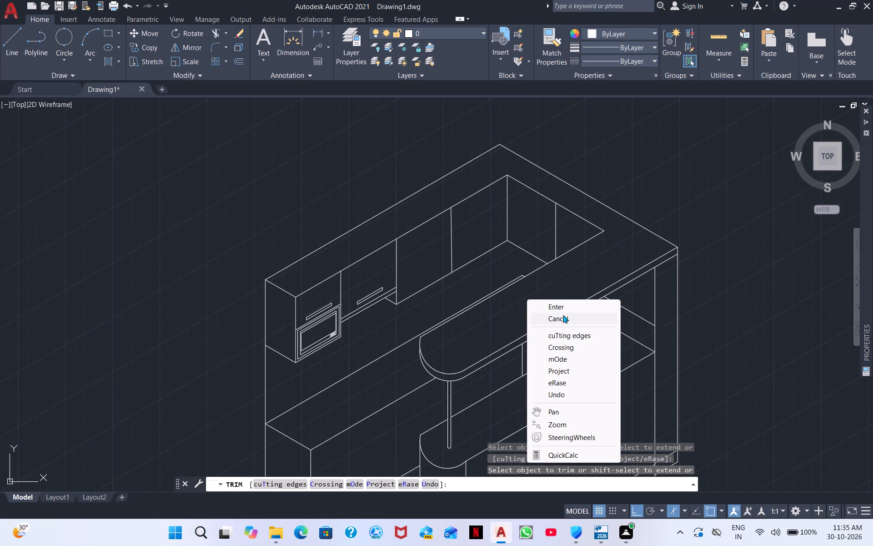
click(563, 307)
Draw a vertical divider down the middle of the return face's inner half, continuing the line up to the outer half's top edge.
right_click(549, 308)
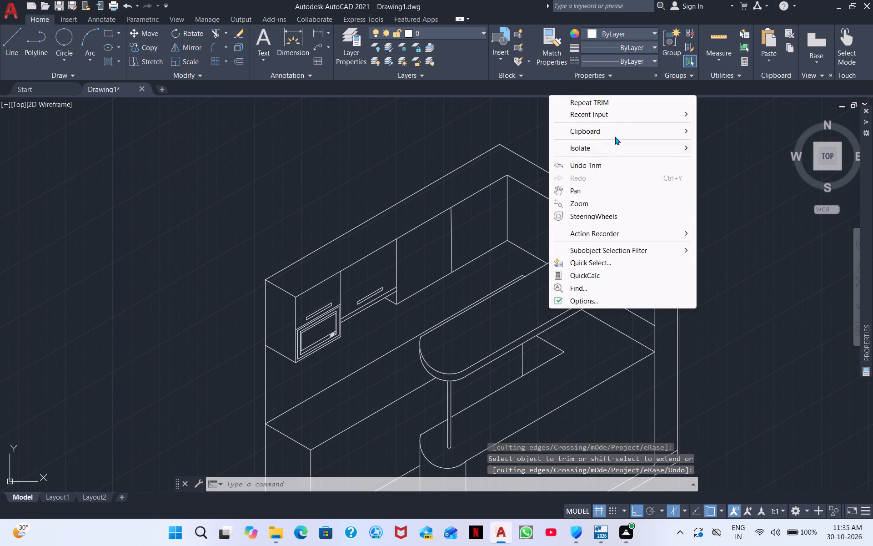
click(620, 115)
click(718, 127)
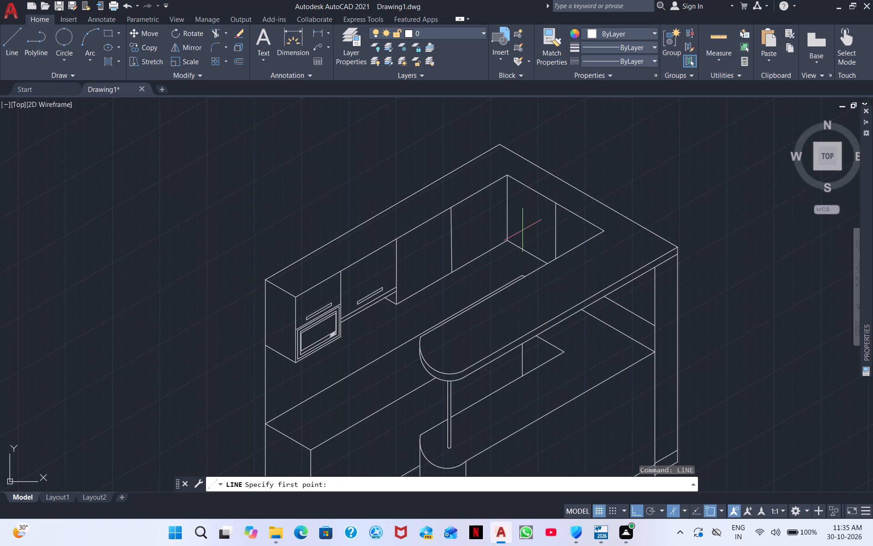
scroll(522, 231, up, 3)
middle_drag(573, 175, 513, 319)
click(499, 204)
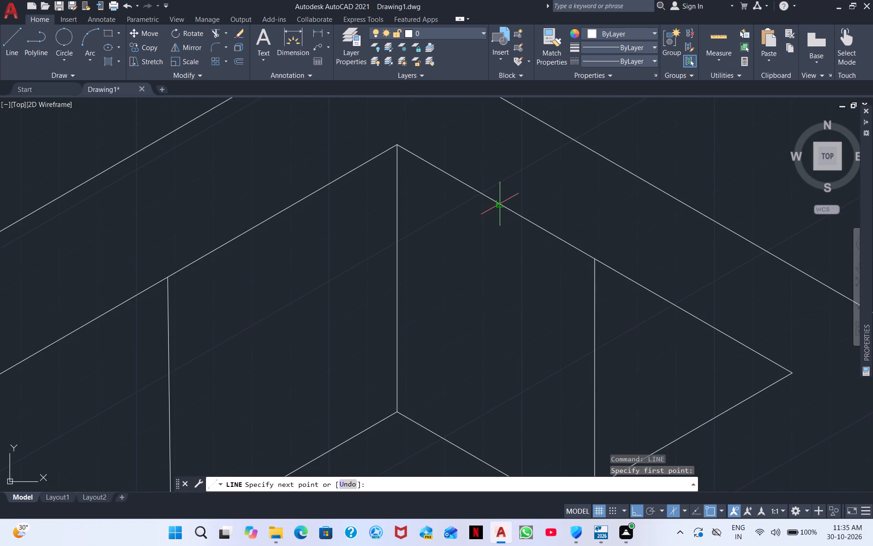
scroll(499, 443, down, 2)
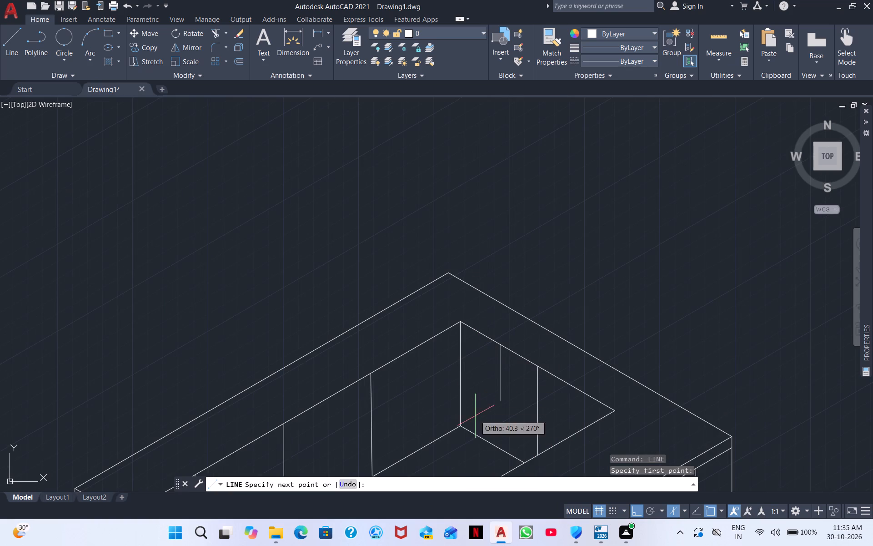
double_click(497, 456)
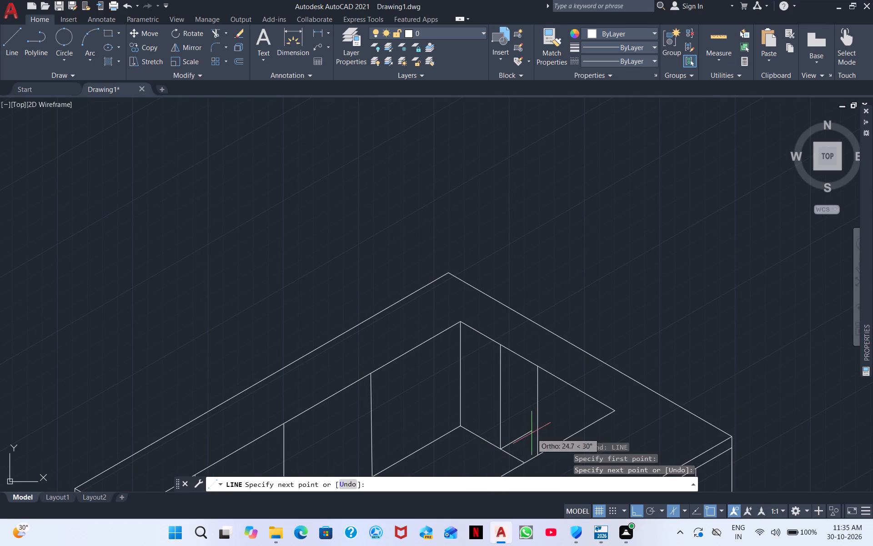
click(583, 391)
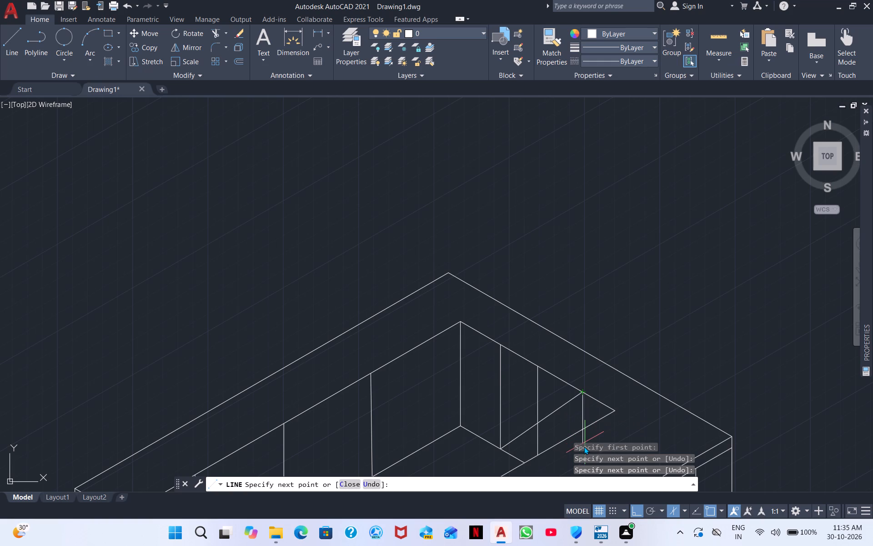
click(584, 446)
right_click(595, 438)
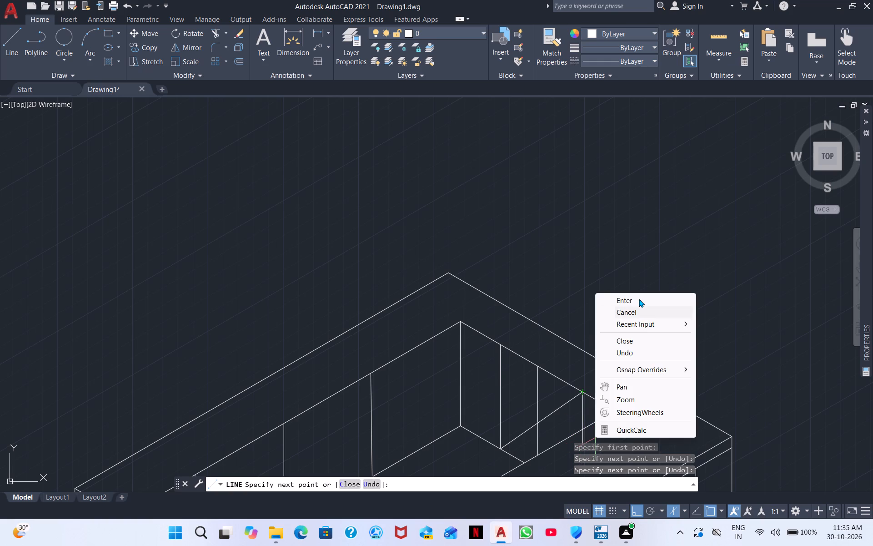
click(639, 299)
Draw a vertical line about 43 cm down from the top edge of the return face's outer half, past its lower edge.
right_click(637, 322)
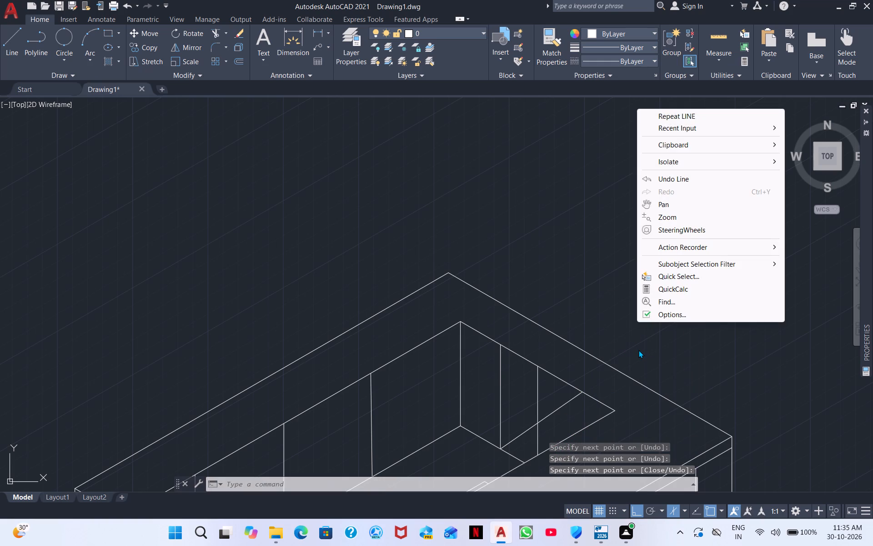
key(ctrl+z)
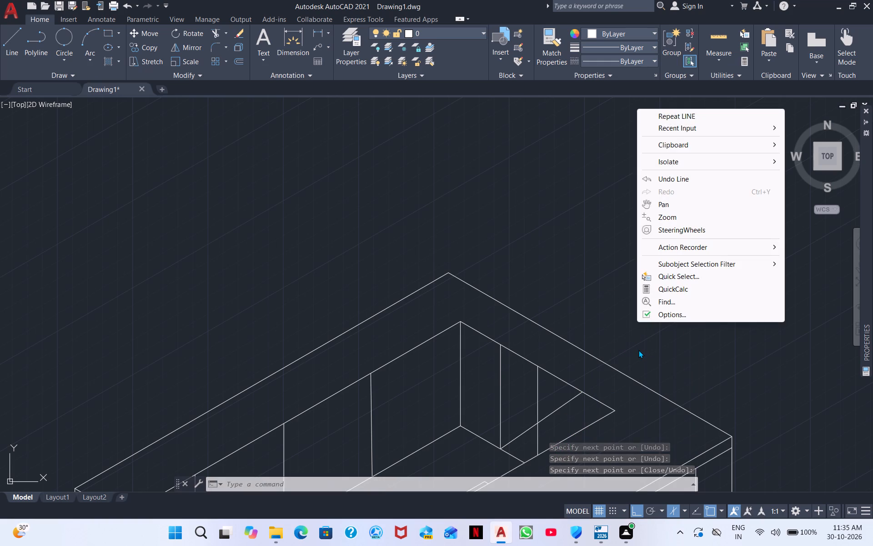
key(ctrl+z)
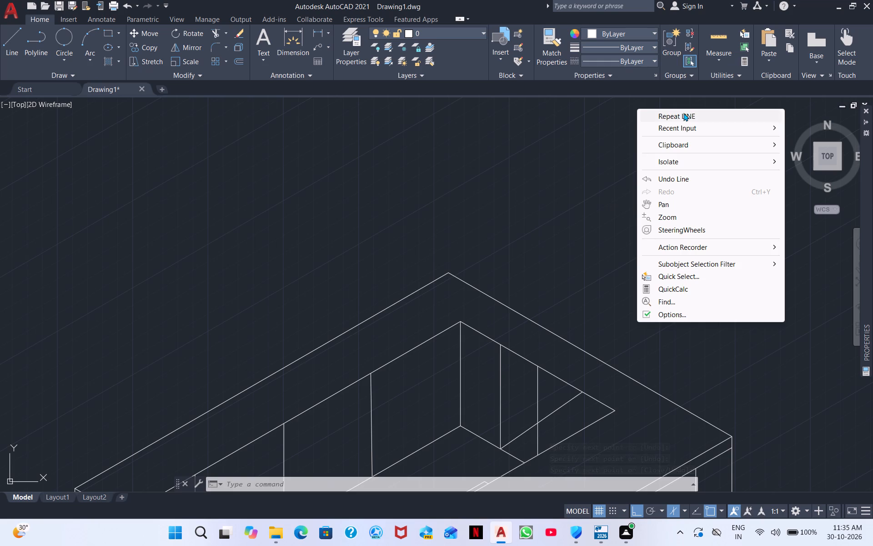
click(683, 112)
drag(580, 393, 578, 404)
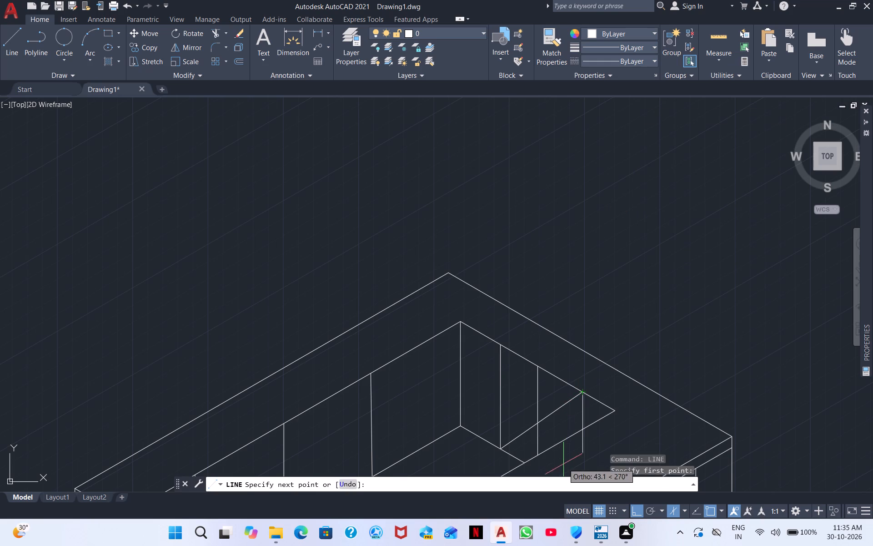
click(563, 468)
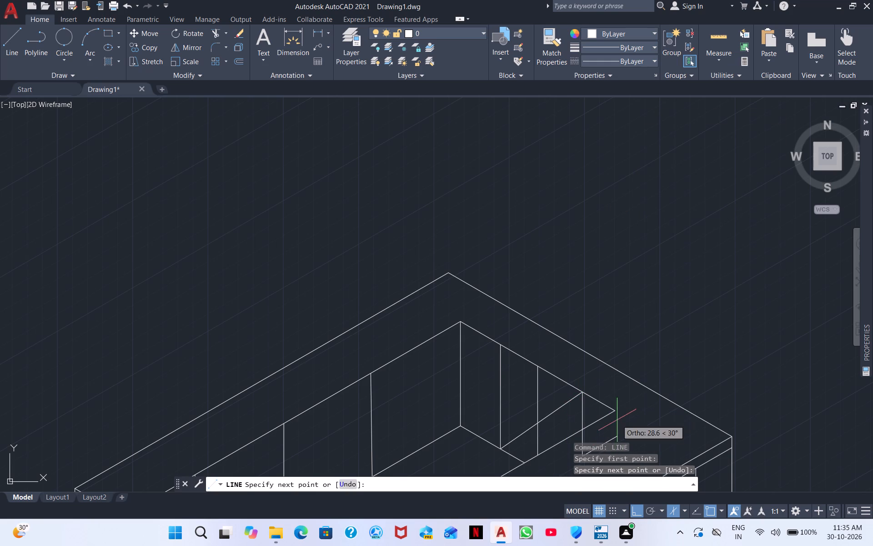
right_click(605, 434)
click(671, 310)
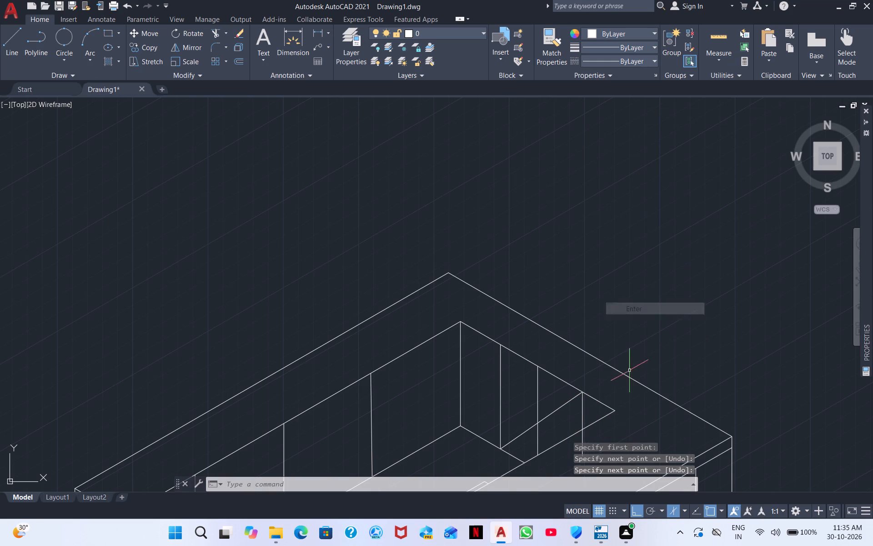
Trim away the diagonal line across the return face and the outer divider's end below the lower edge.
right_click(592, 308)
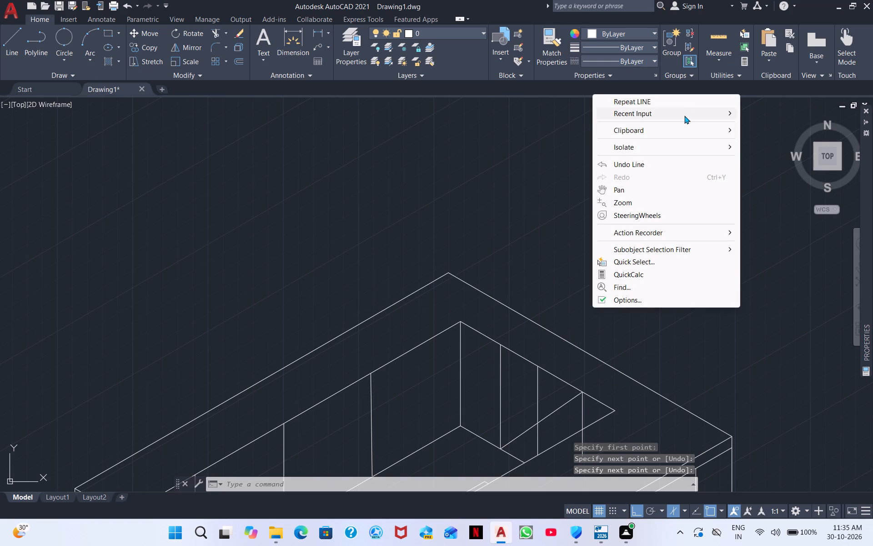
click(684, 116)
click(771, 121)
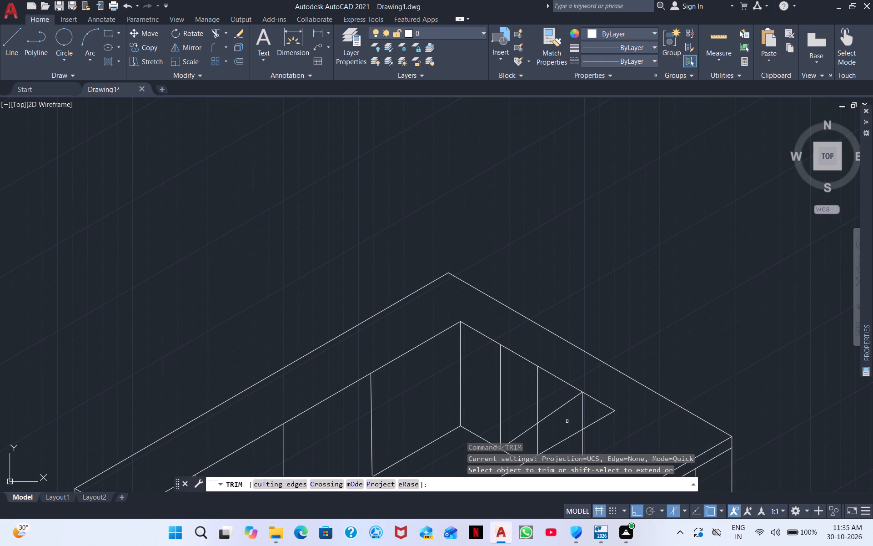
click(562, 404)
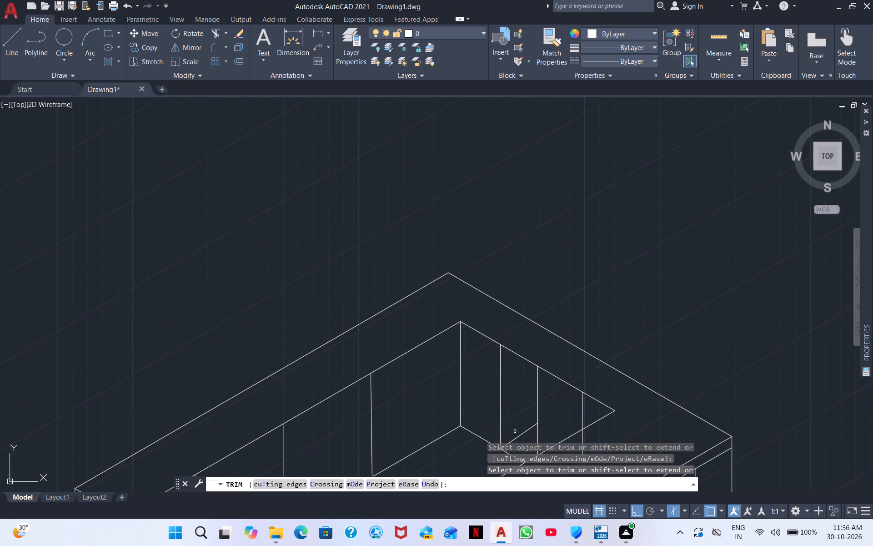
drag(520, 435, 523, 440)
middle_drag(512, 411, 516, 315)
drag(597, 354, 586, 360)
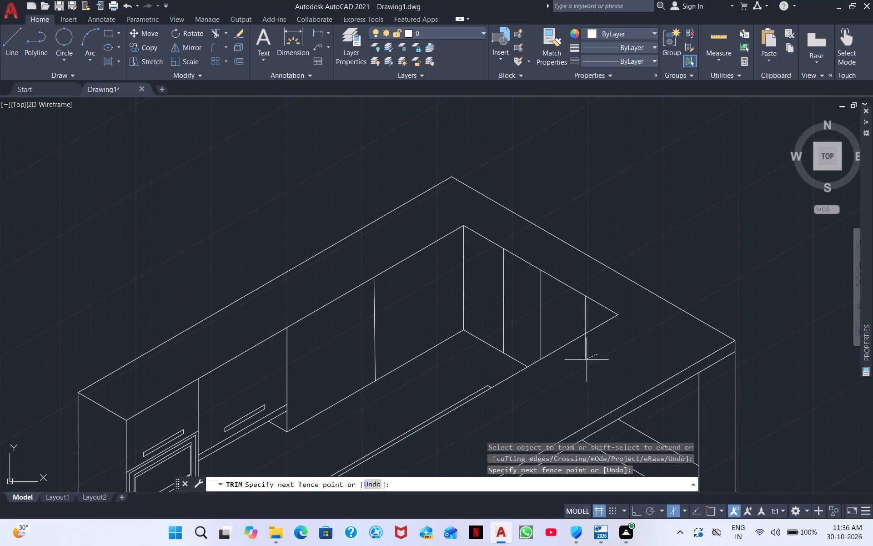
drag(586, 360, 575, 367)
right_click(586, 346)
click(629, 354)
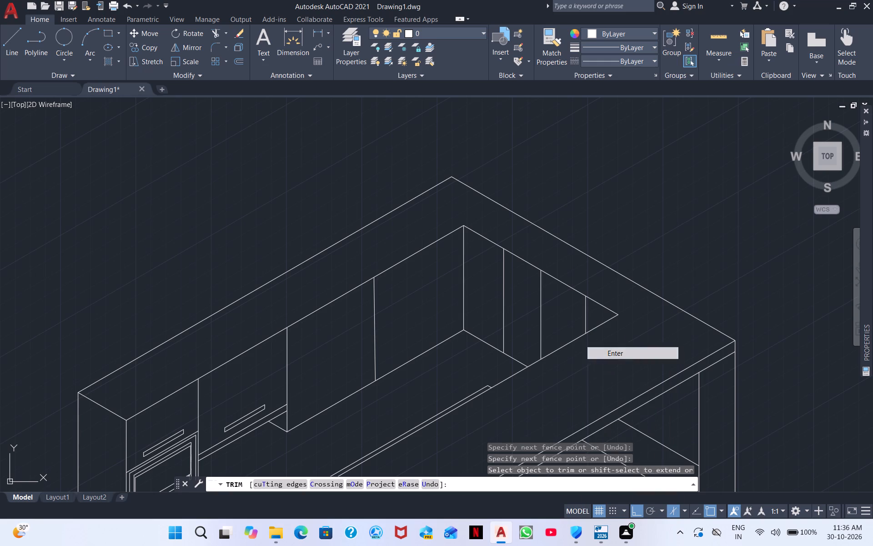
Draw two vertical dividers on the upper block's long front, one each side of the existing divider, joined by a line above the top edge.
right_click(425, 368)
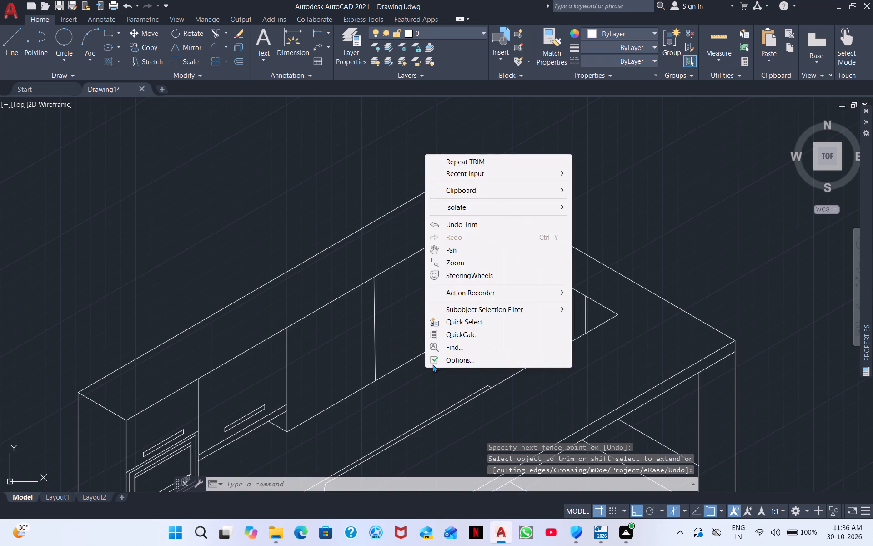
click(476, 175)
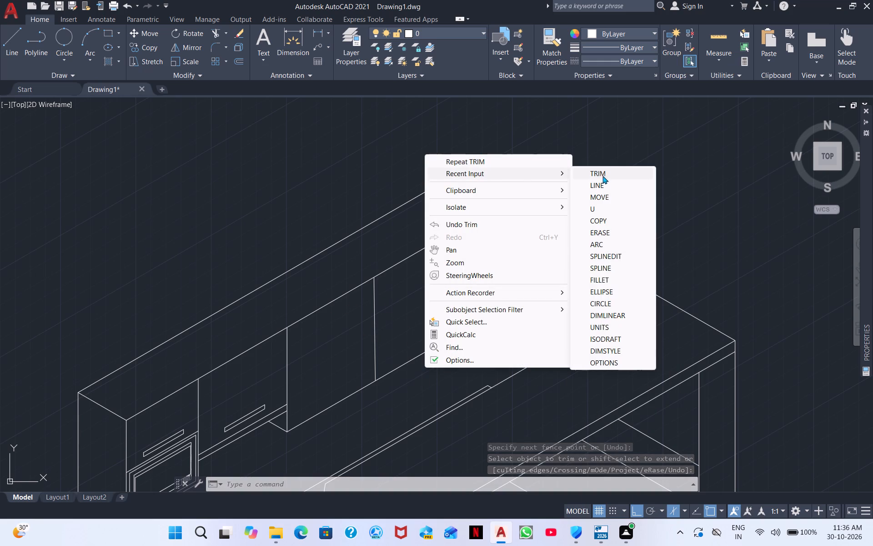
click(602, 187)
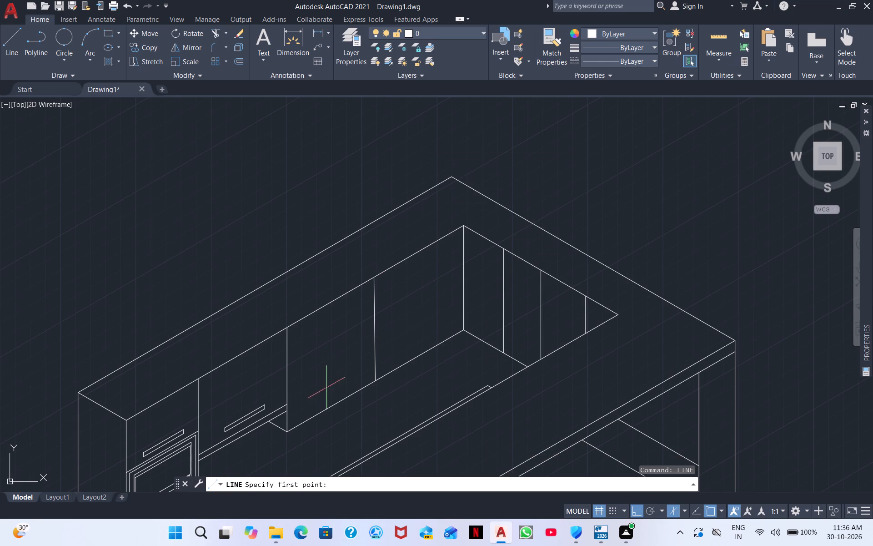
click(335, 404)
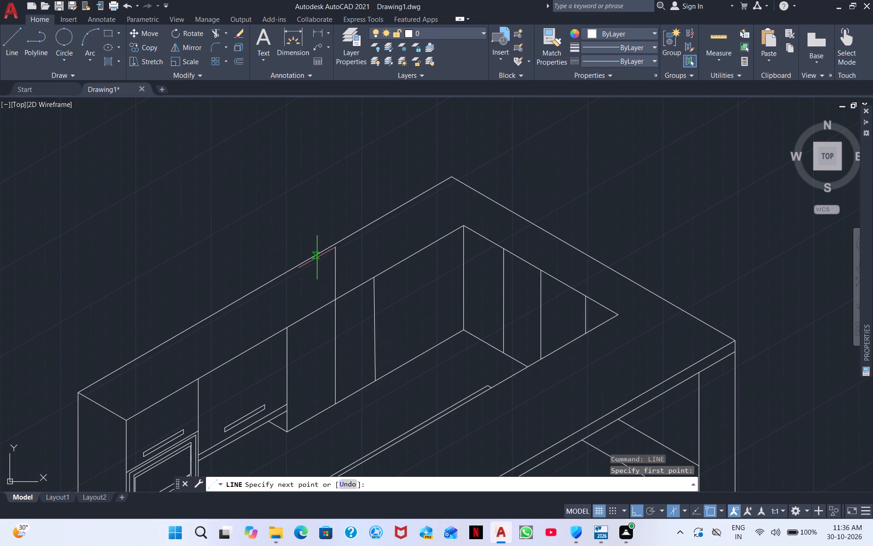
click(335, 270)
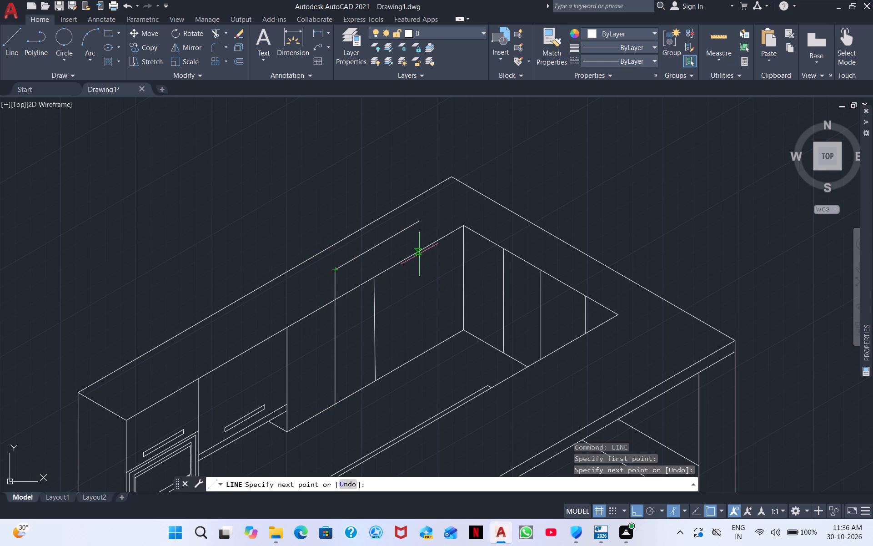
click(420, 233)
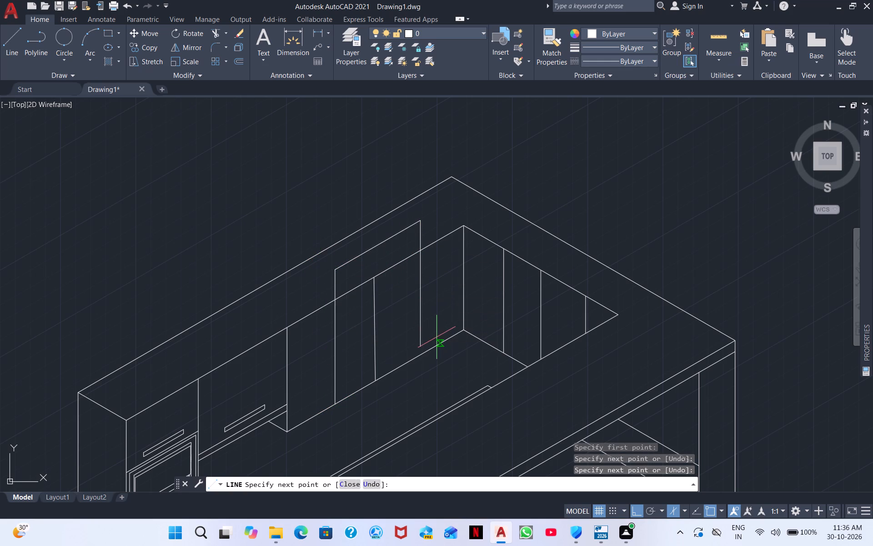
click(436, 363)
right_click(436, 363)
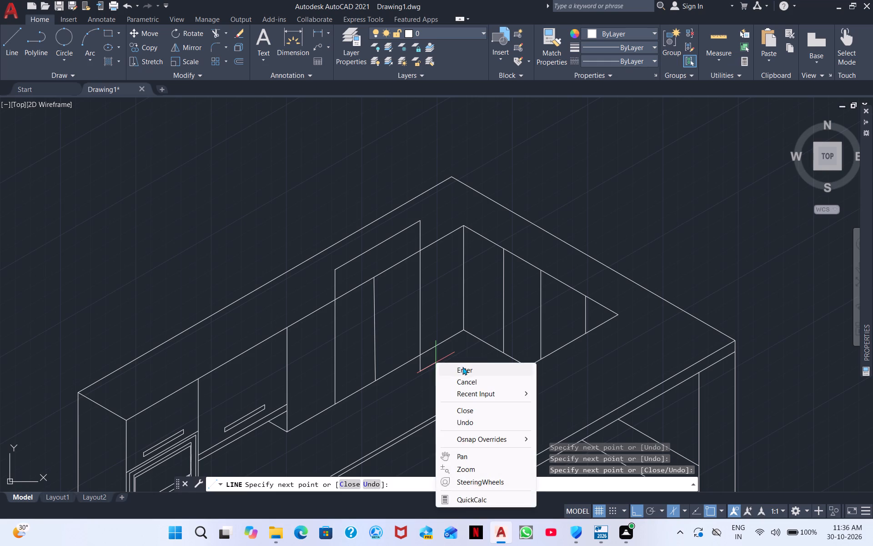
click(462, 367)
Trim away the joining line above the front and the divider ends that extend past its top and lower edges.
right_click(365, 268)
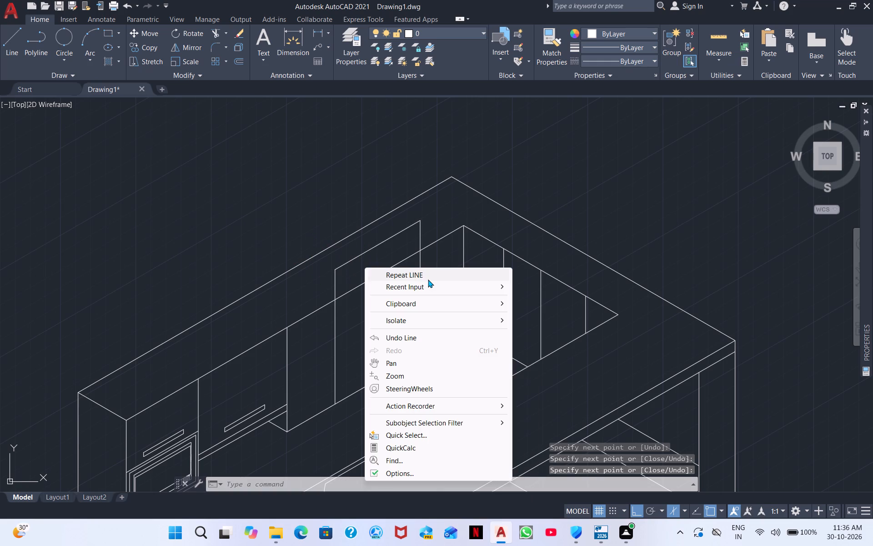
click(435, 284)
click(546, 296)
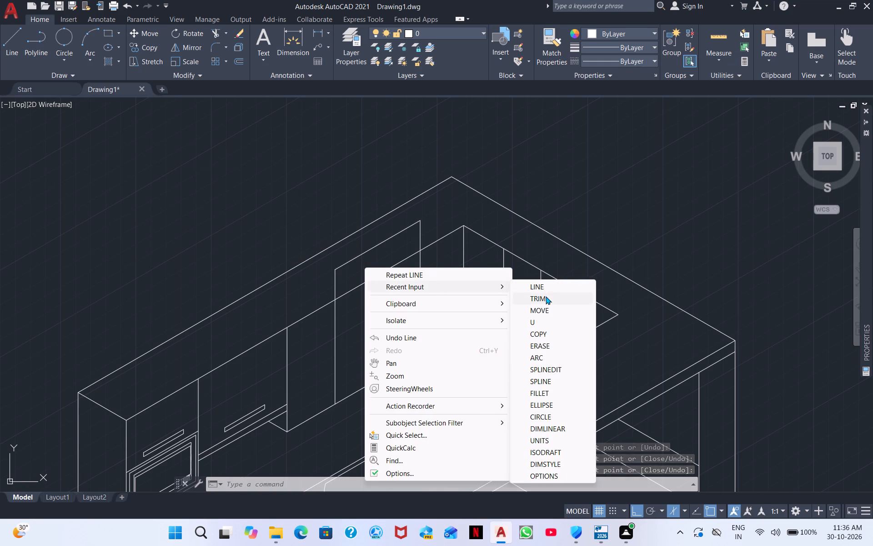
click(352, 258)
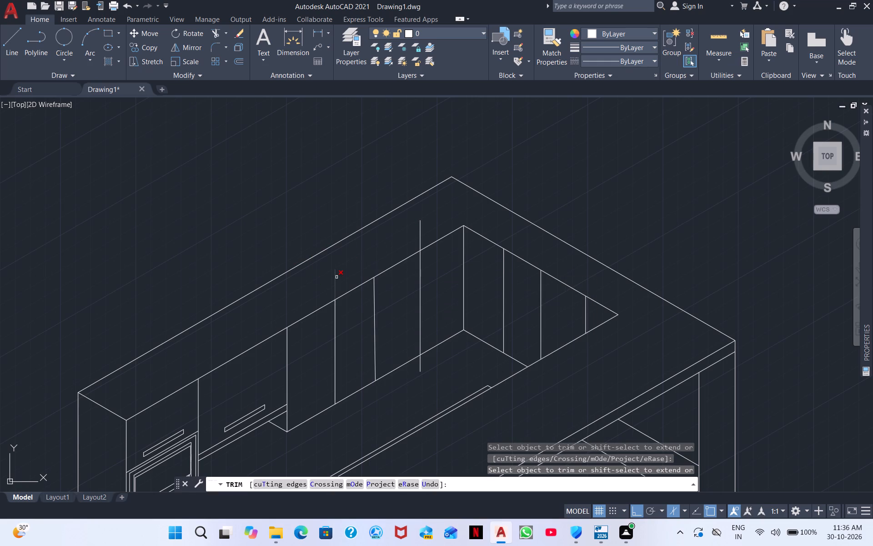
click(336, 277)
drag(419, 235, 398, 249)
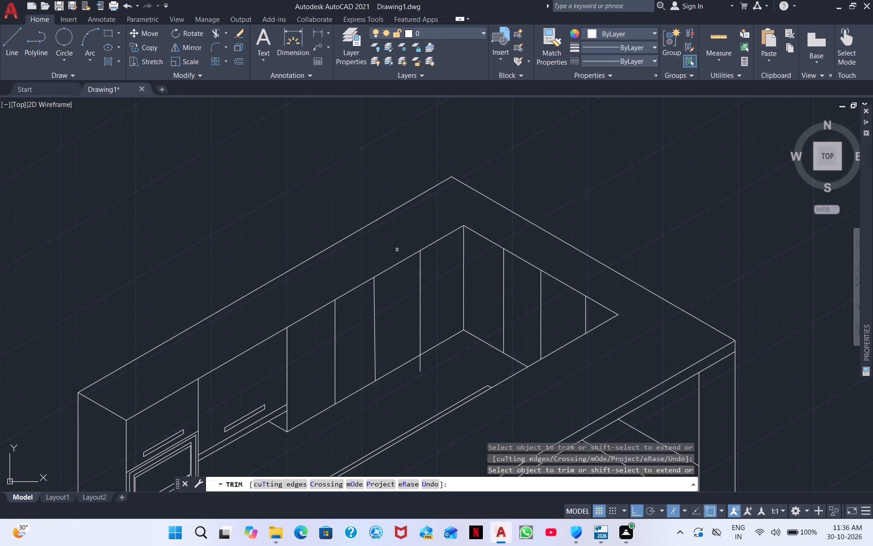
drag(424, 369, 398, 375)
right_click(417, 376)
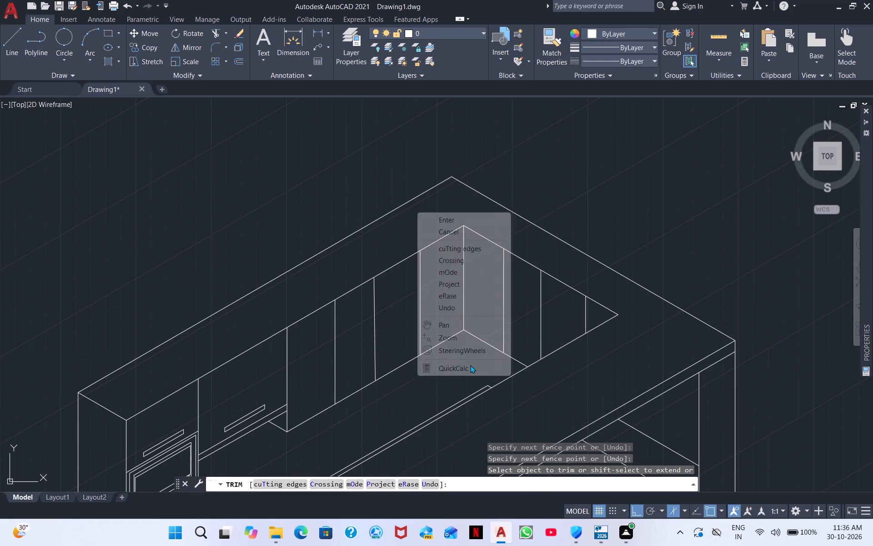
click(460, 229)
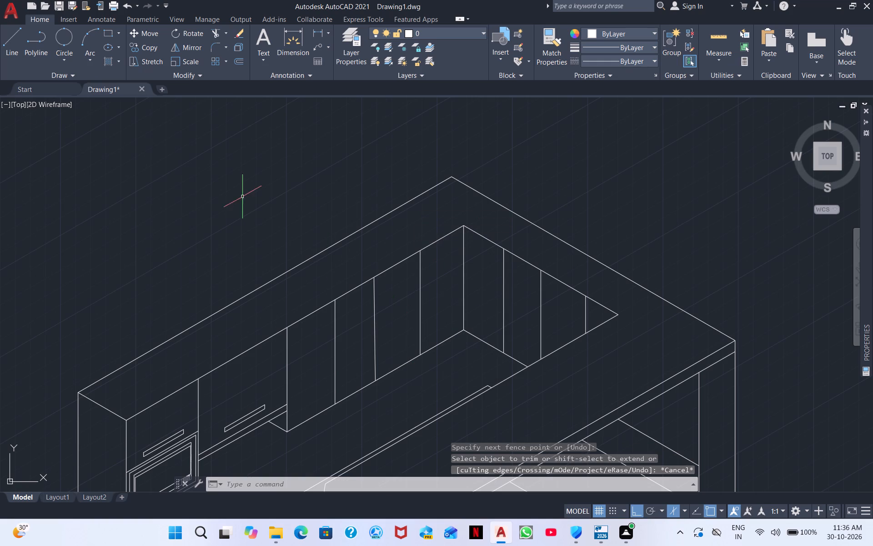
Draw a narrow vertical handle outline near the front's lower edge, just on the inner-corner side of its first new divider.
click(20, 45)
middle_drag(281, 369, 191, 262)
scroll(221, 263, up, 2)
middle_drag(276, 296, 88, 309)
scroll(98, 290, up, 2)
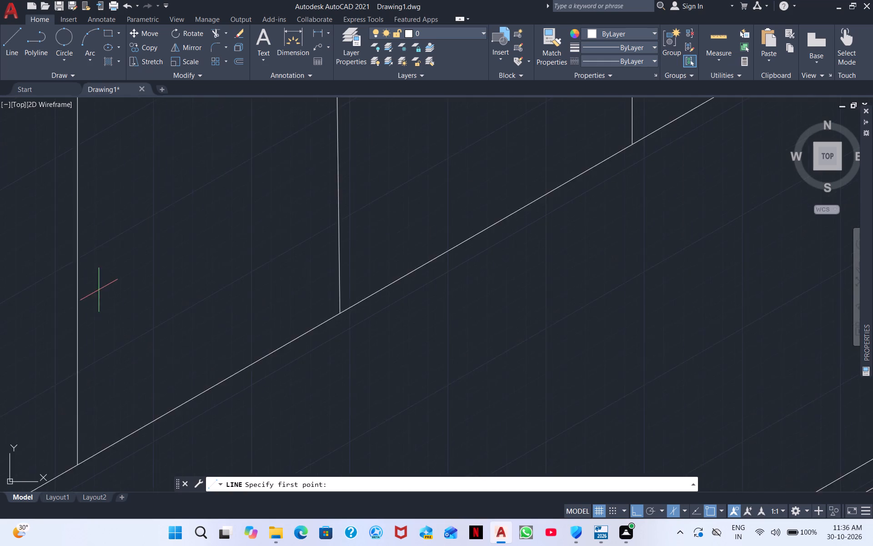
scroll(99, 290, down, 3)
scroll(100, 289, up, 2)
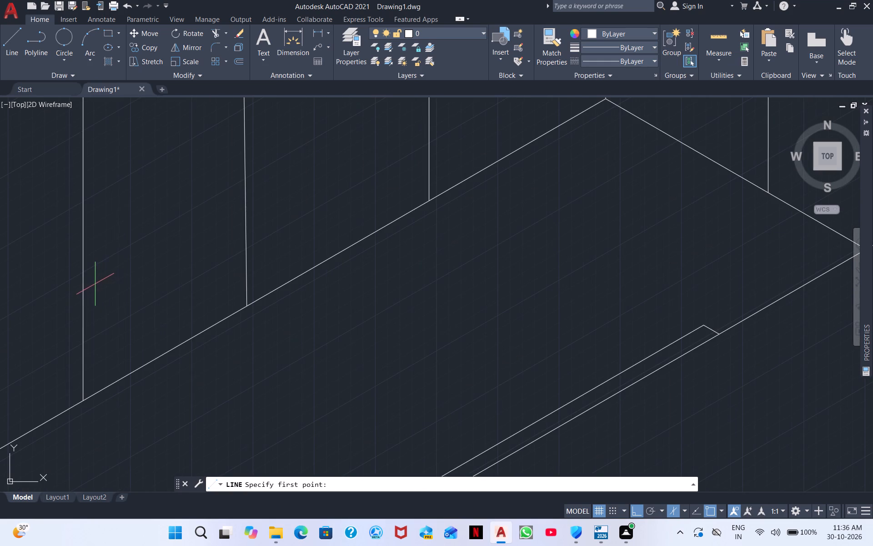
click(93, 286)
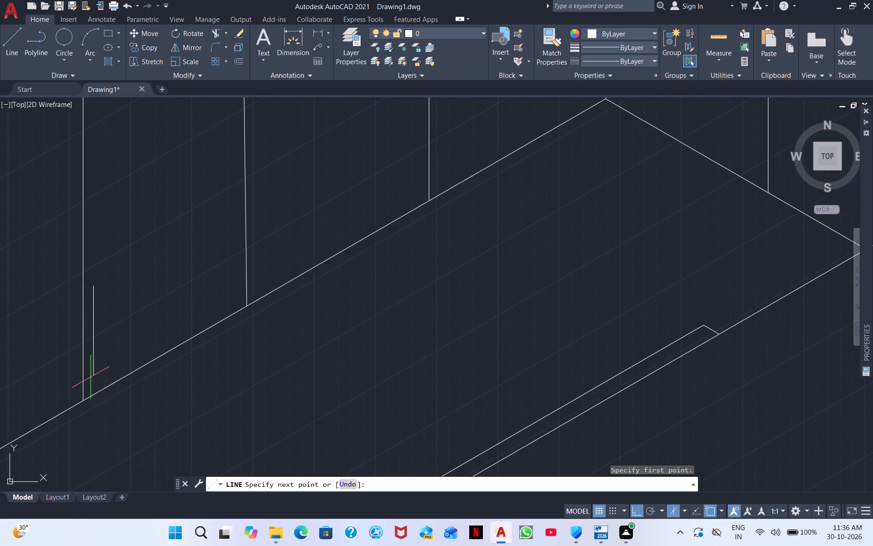
click(90, 377)
click(104, 367)
click(98, 273)
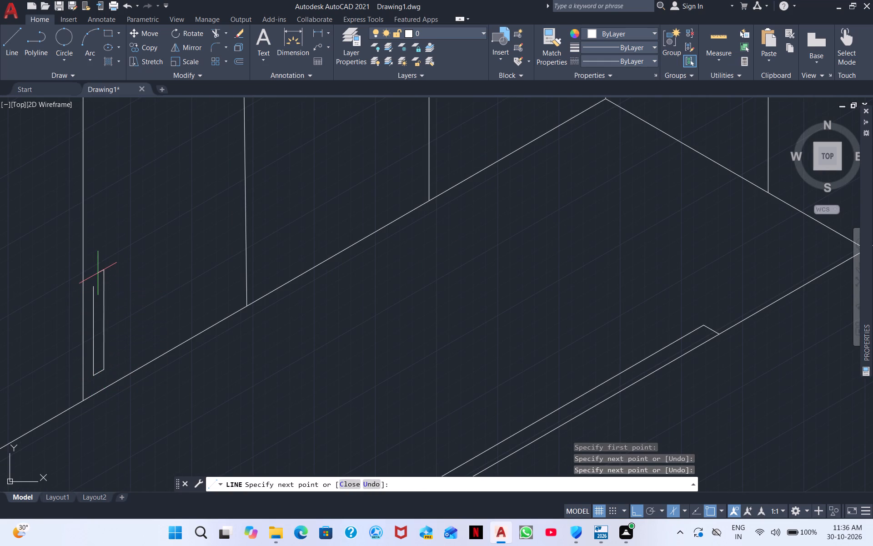
click(92, 287)
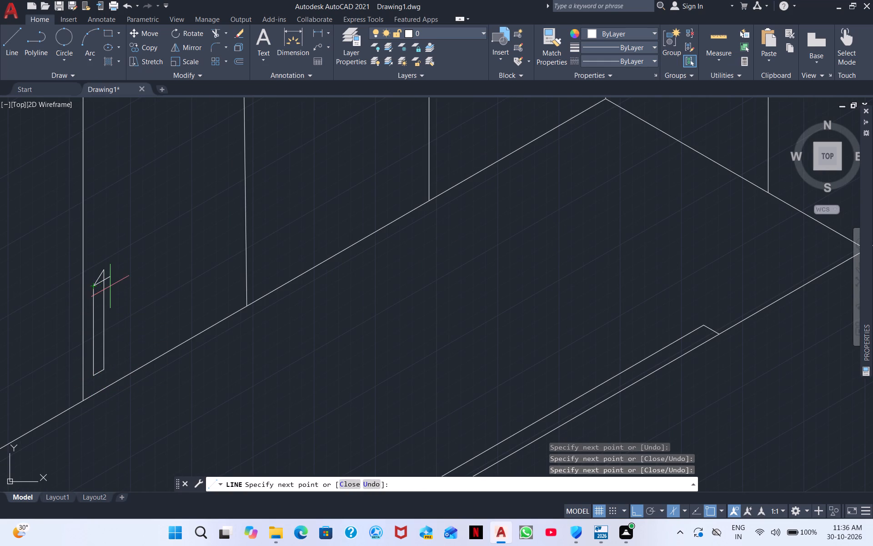
click(111, 285)
right_click(142, 279)
click(172, 284)
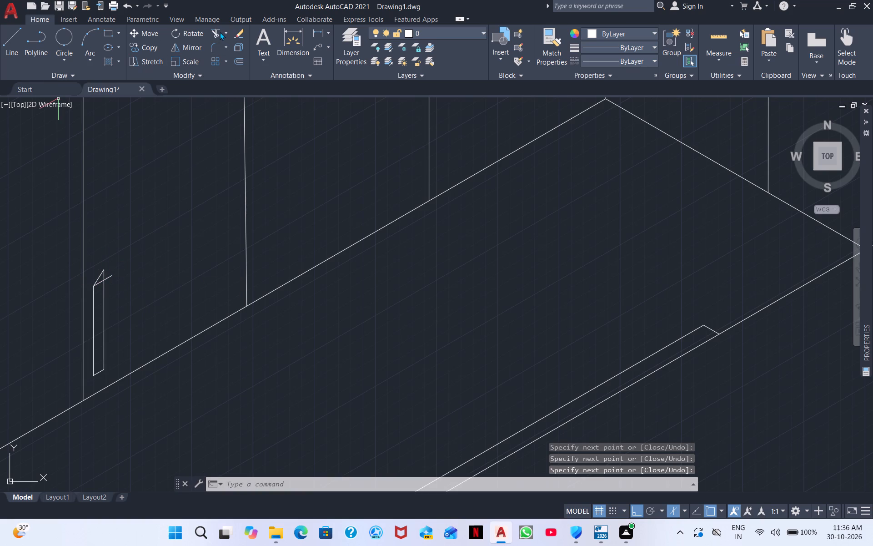
Trim the stray diagonal and overshooting line ends at the handle's top to leave a clean closed outline.
click(220, 32)
click(111, 275)
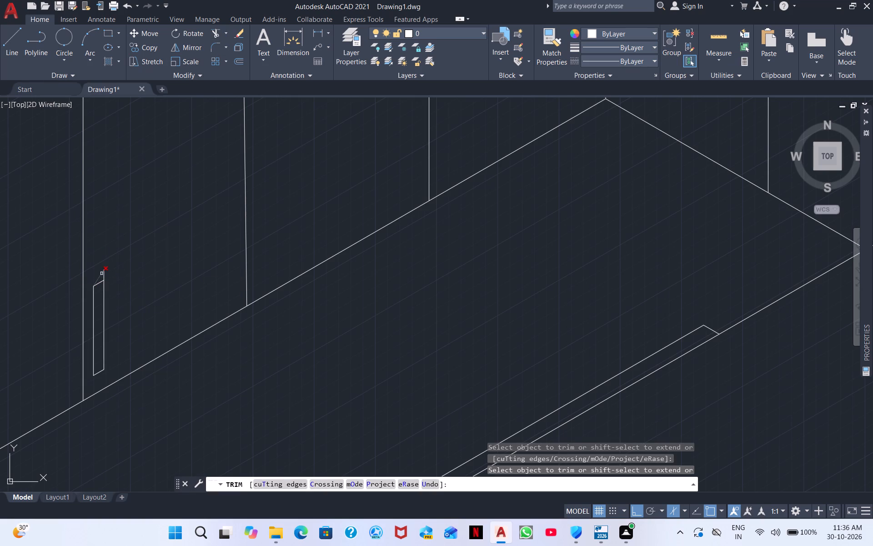
click(101, 273)
click(104, 273)
right_click(137, 272)
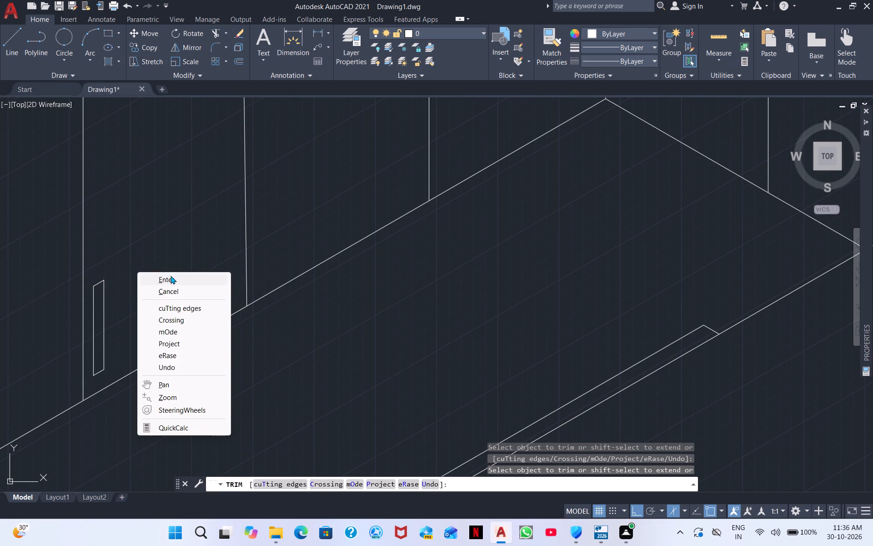
click(164, 284)
Copy the handle to the other side of its divider and to both sides of the new divider nearest the inner corner.
click(121, 361)
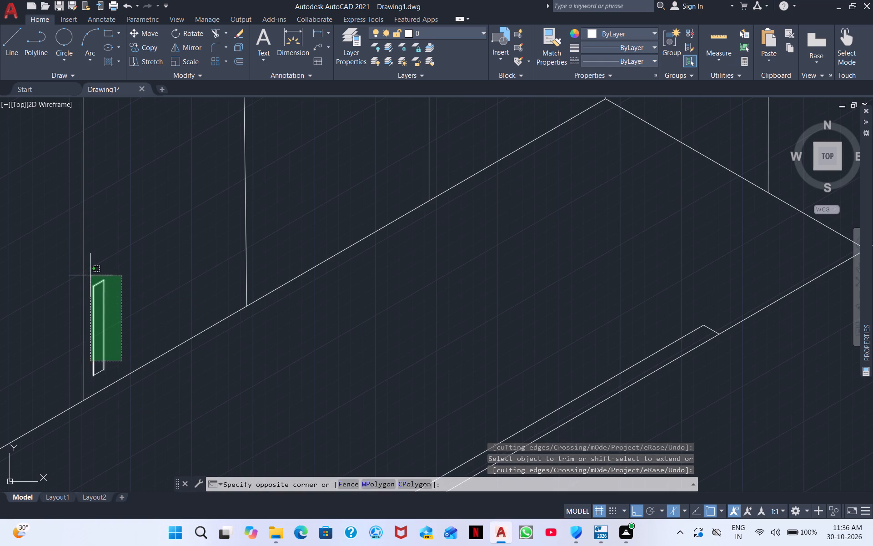
click(90, 275)
click(99, 370)
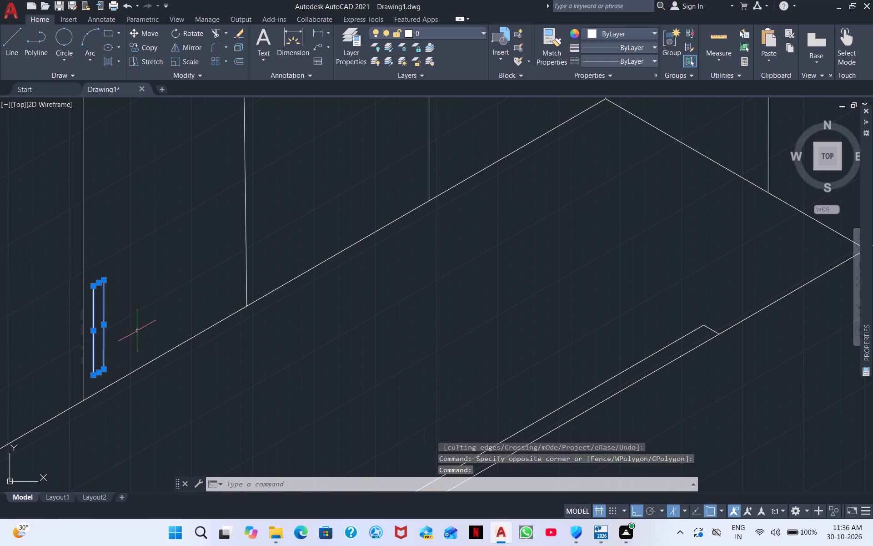
right_click(160, 296)
click(221, 129)
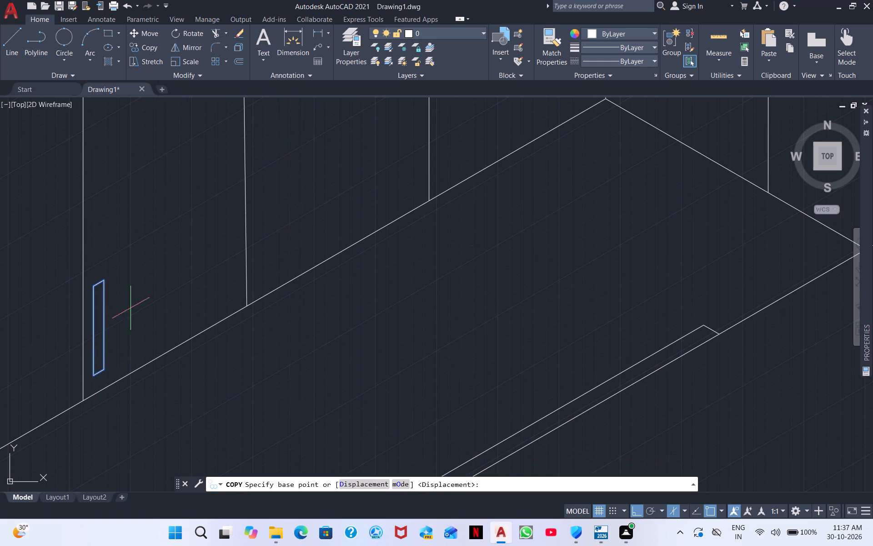
click(104, 369)
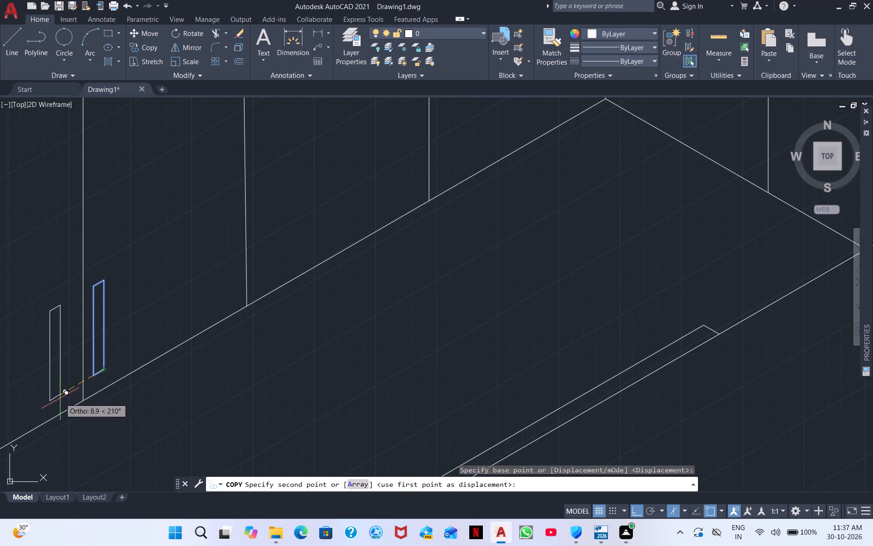
click(70, 389)
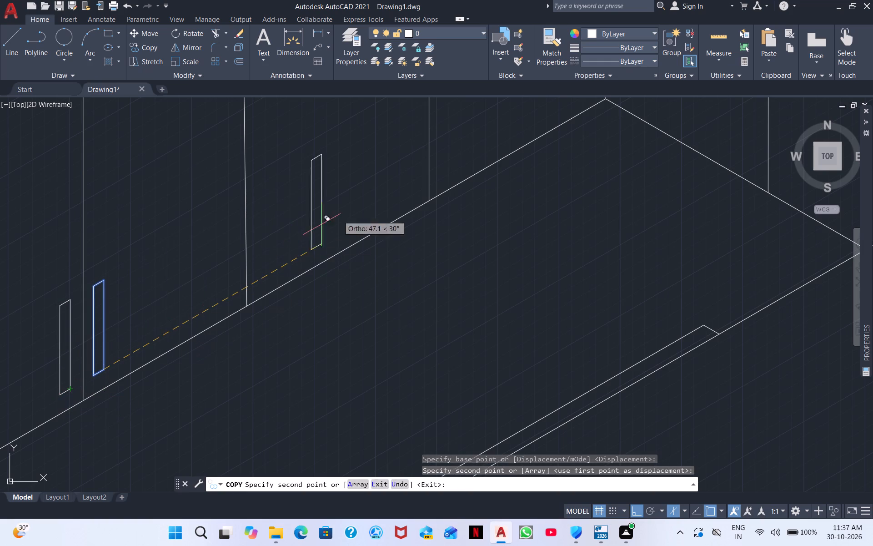
middle_drag(375, 185, 171, 302)
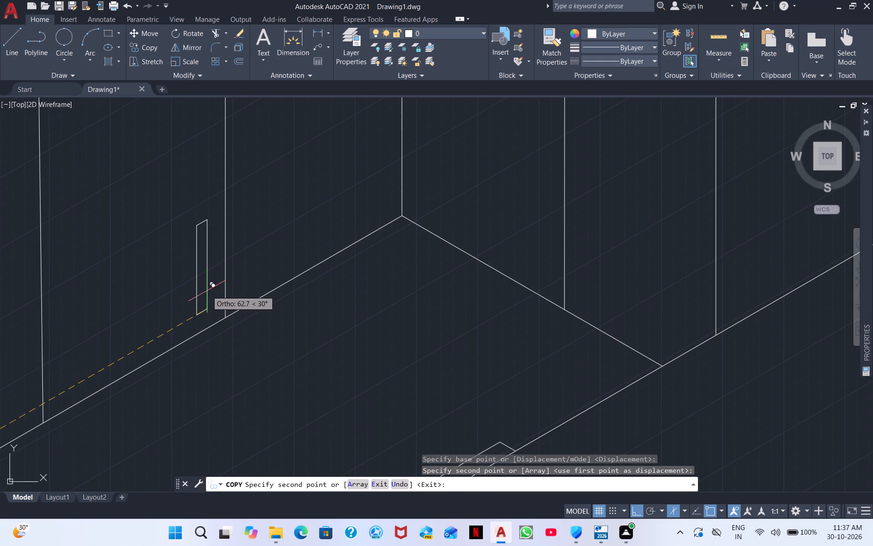
click(208, 289)
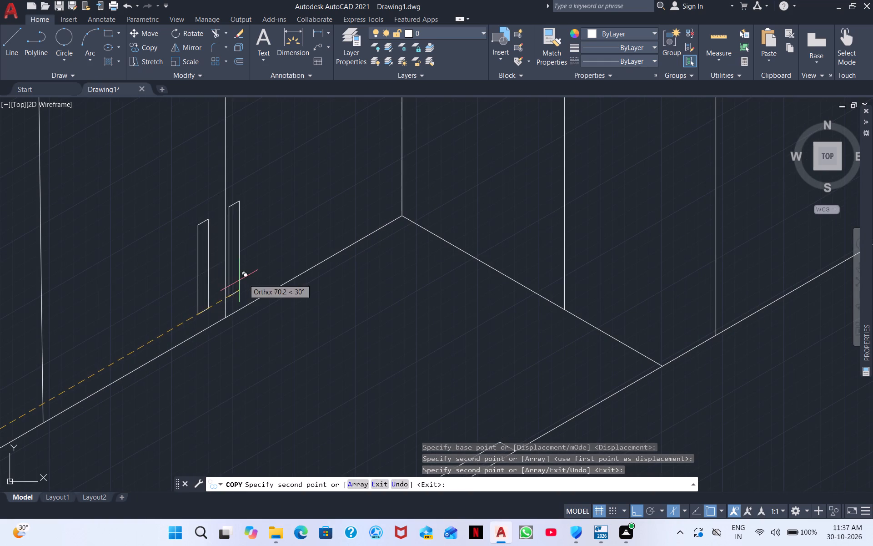
click(247, 280)
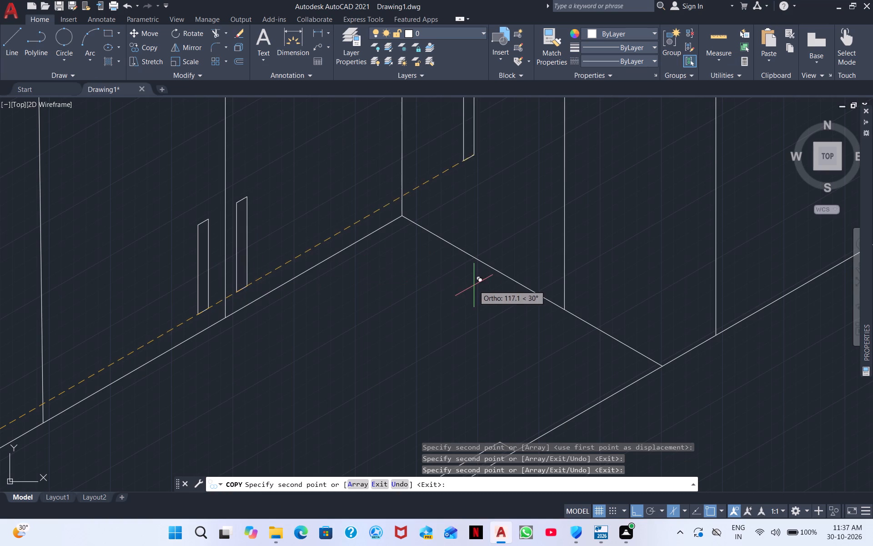
scroll(464, 297, down, 1)
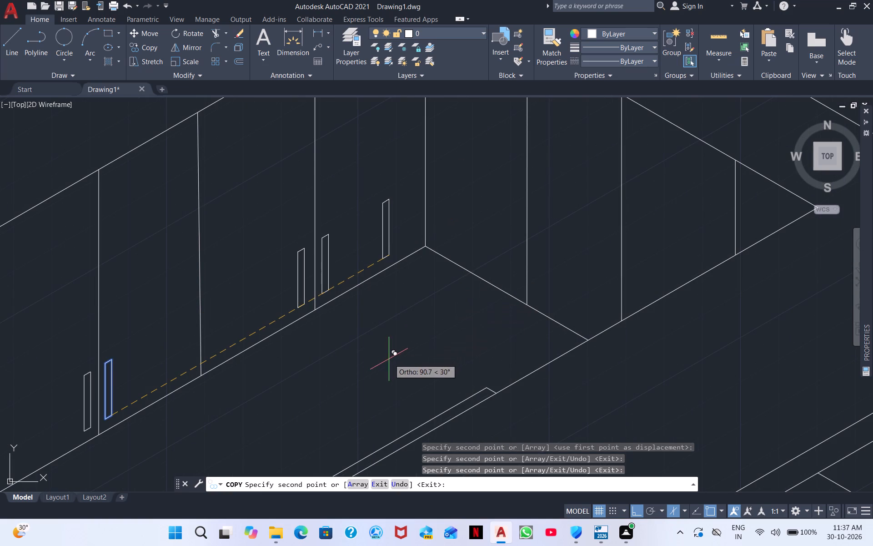
right_click(388, 359)
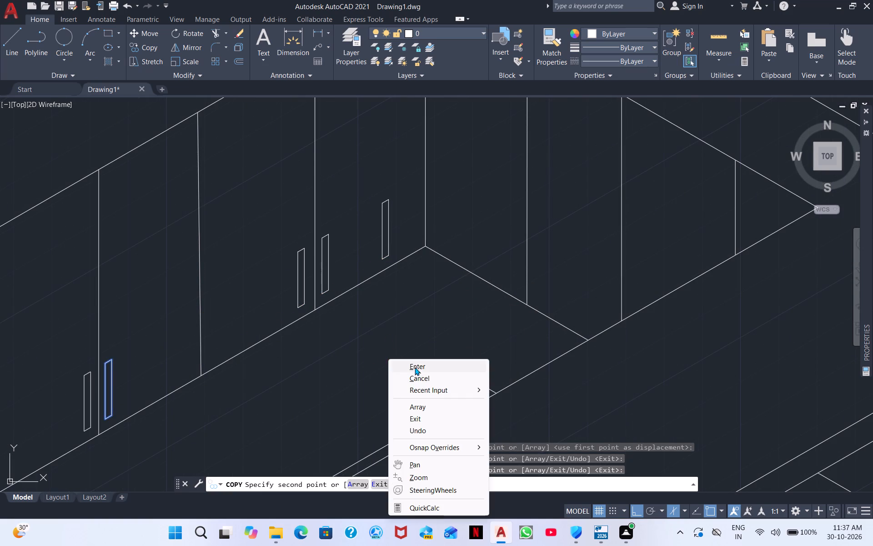
click(416, 363)
Draw a vertical line up from the short upper shelf edge beneath the counter's outer corner, extending past the counter's edges.
scroll(360, 325, down, 3)
scroll(359, 325, up, 2)
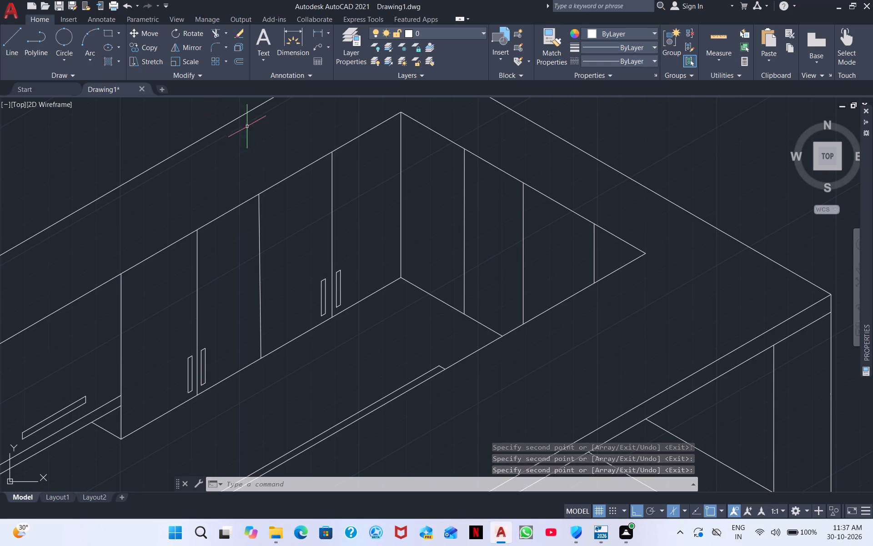
scroll(704, 256, down, 2)
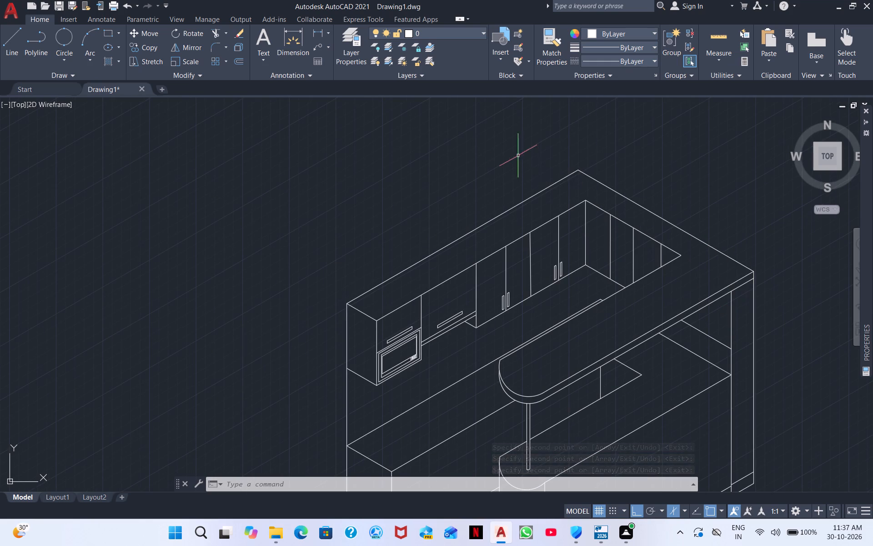
click(11, 43)
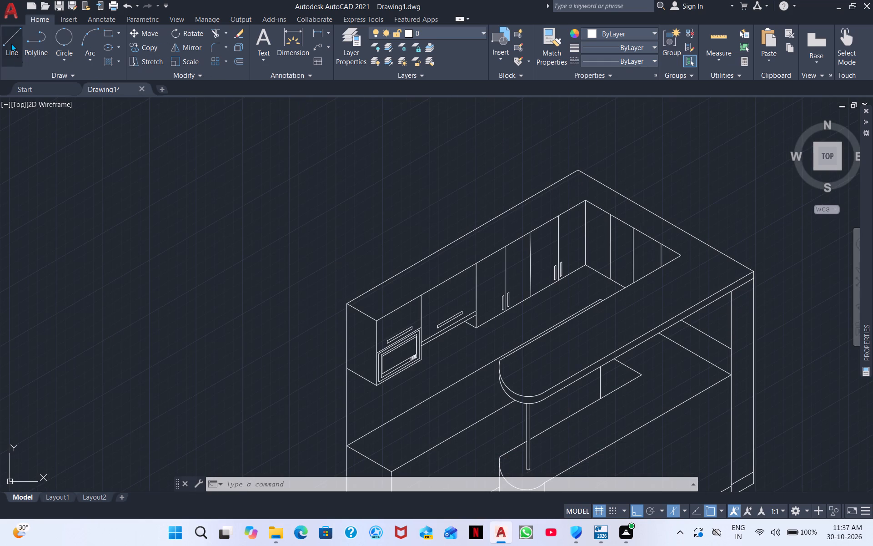
click(694, 328)
click(705, 267)
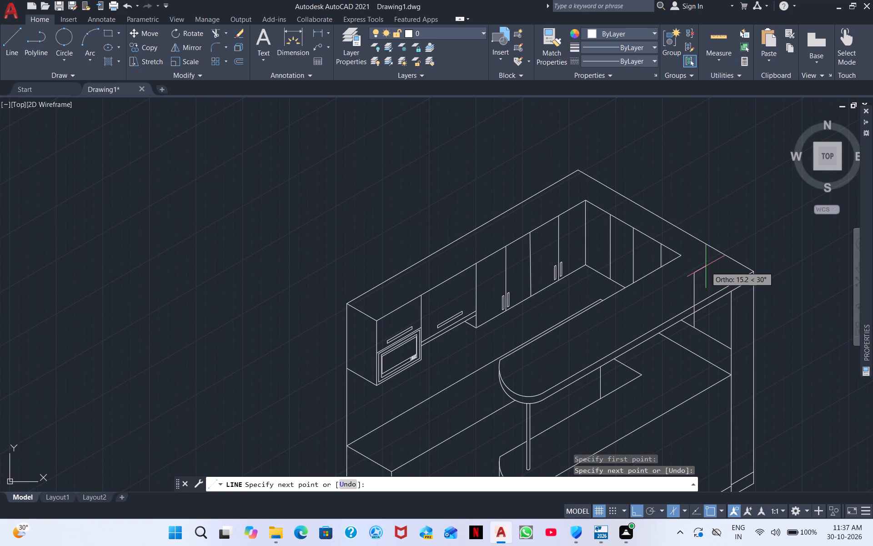
right_click(706, 266)
click(725, 276)
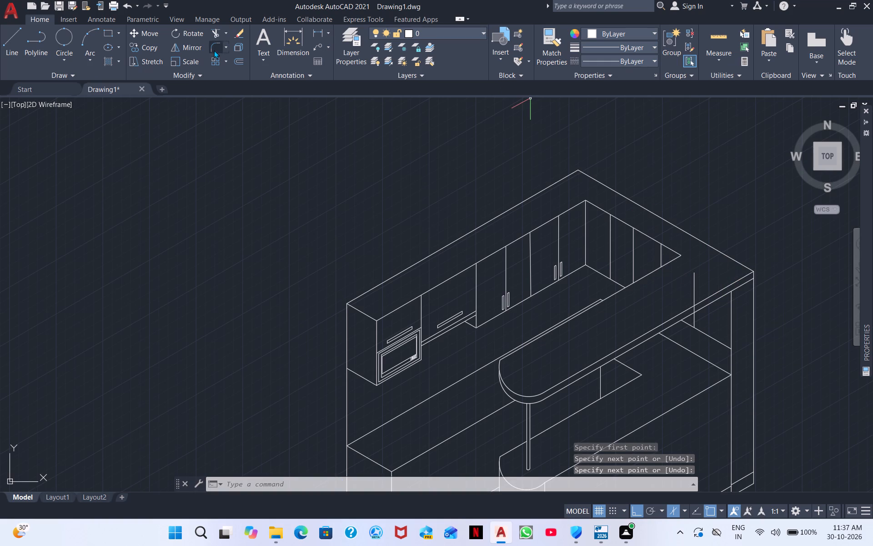
Trim the vertical line's part above the counter's lower edge so that it ends at the counter's underside.
click(214, 32)
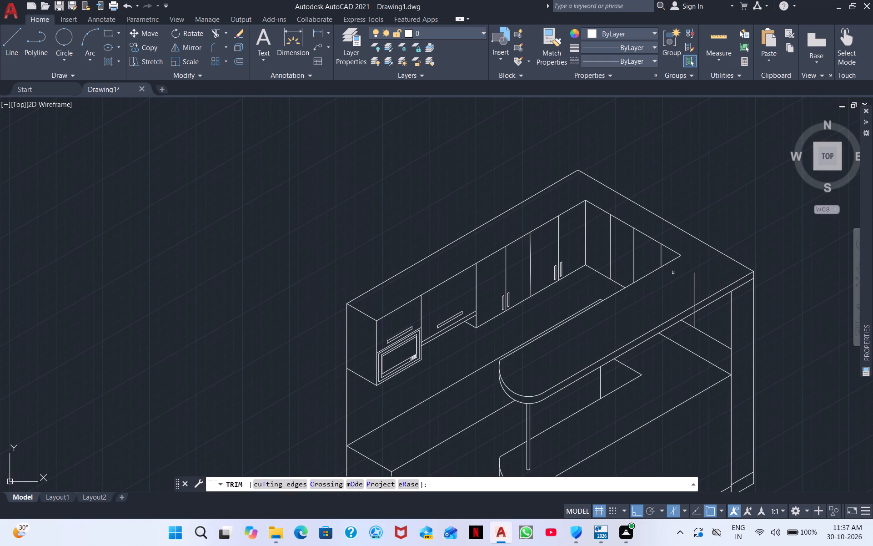
scroll(674, 274, up, 2)
drag(743, 325, 687, 358)
drag(737, 358, 723, 370)
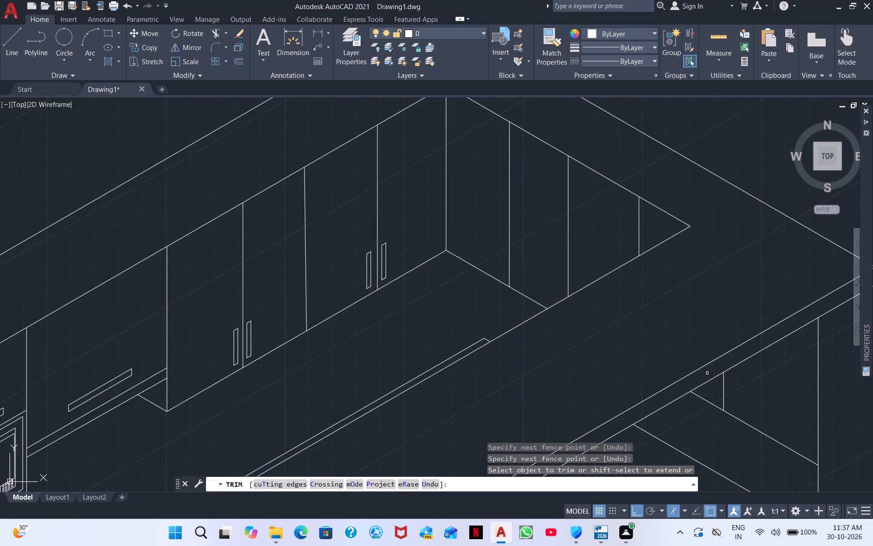
right_click(680, 312)
click(736, 318)
scroll(583, 324, down, 1)
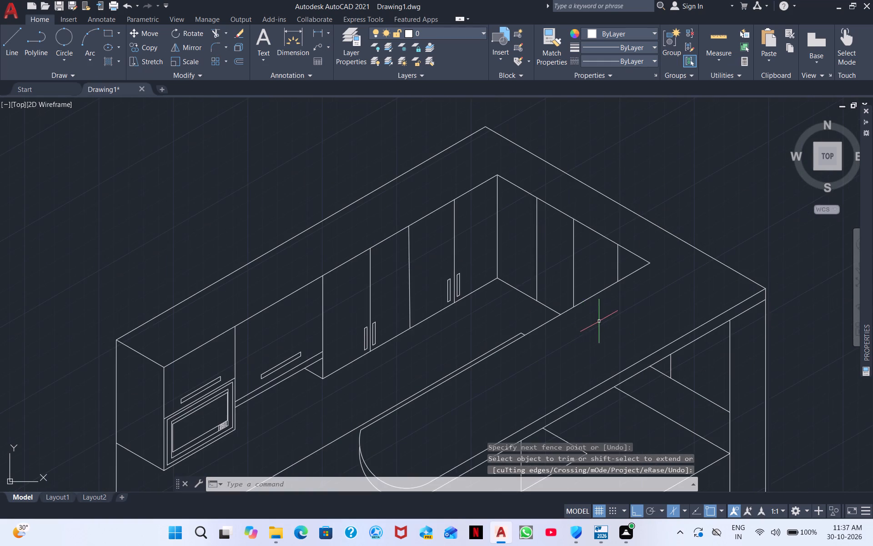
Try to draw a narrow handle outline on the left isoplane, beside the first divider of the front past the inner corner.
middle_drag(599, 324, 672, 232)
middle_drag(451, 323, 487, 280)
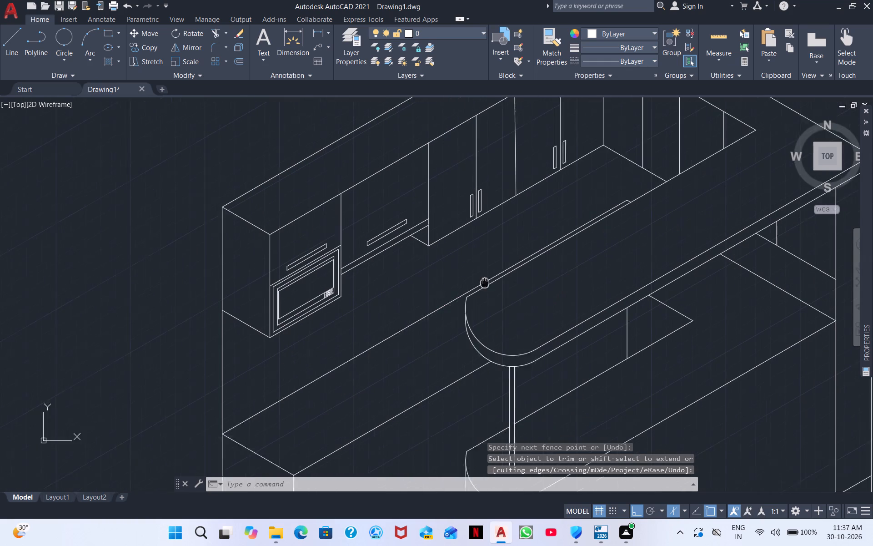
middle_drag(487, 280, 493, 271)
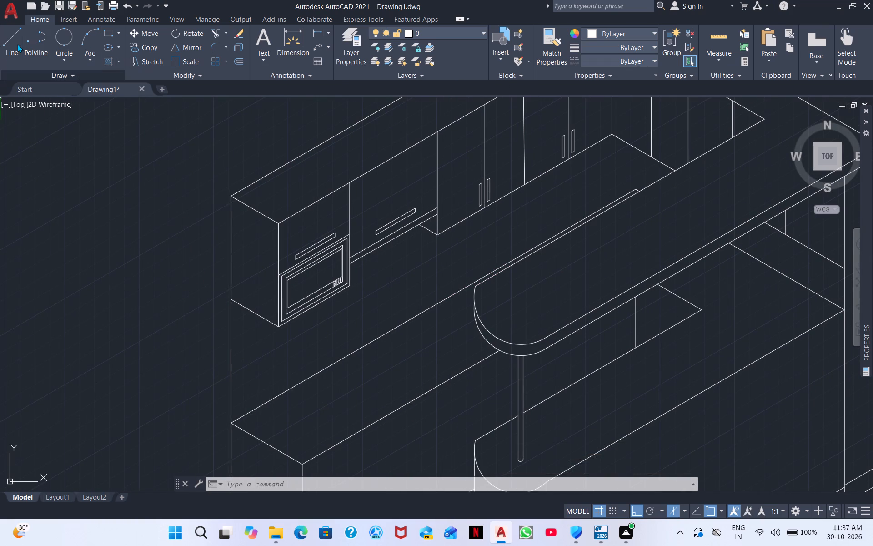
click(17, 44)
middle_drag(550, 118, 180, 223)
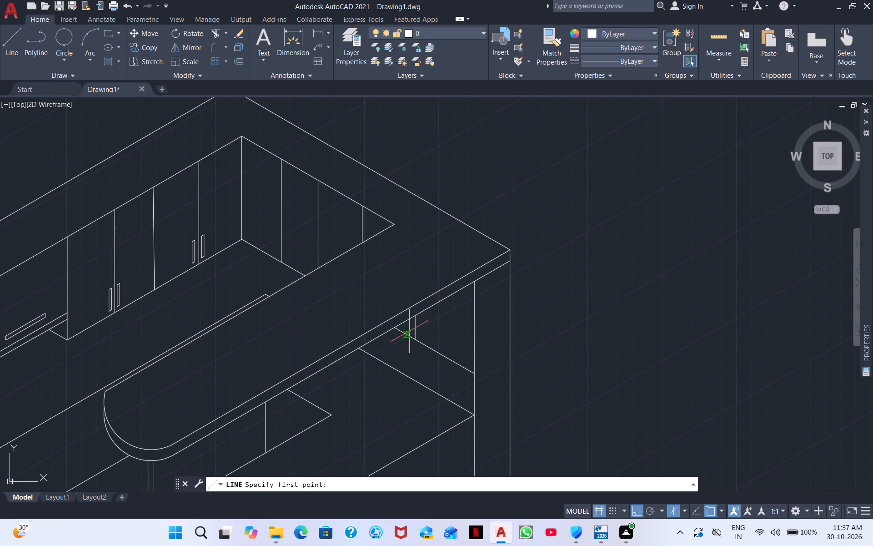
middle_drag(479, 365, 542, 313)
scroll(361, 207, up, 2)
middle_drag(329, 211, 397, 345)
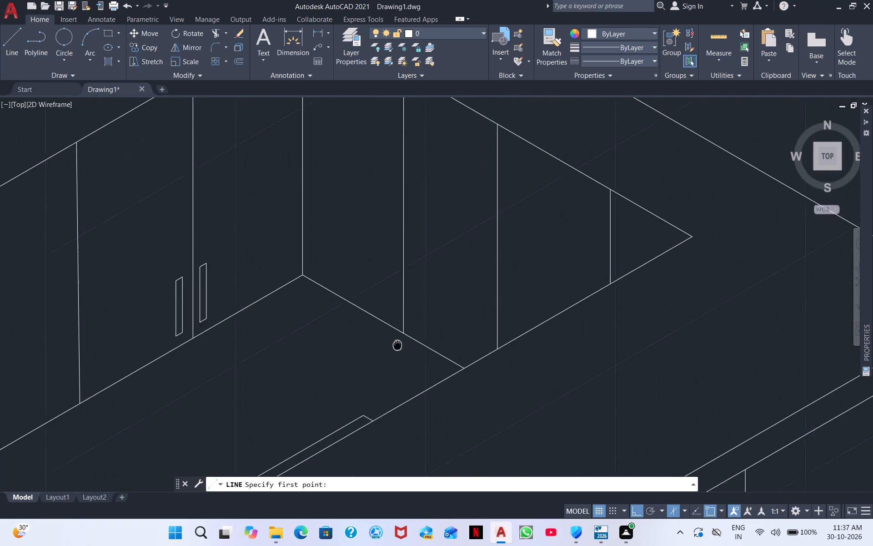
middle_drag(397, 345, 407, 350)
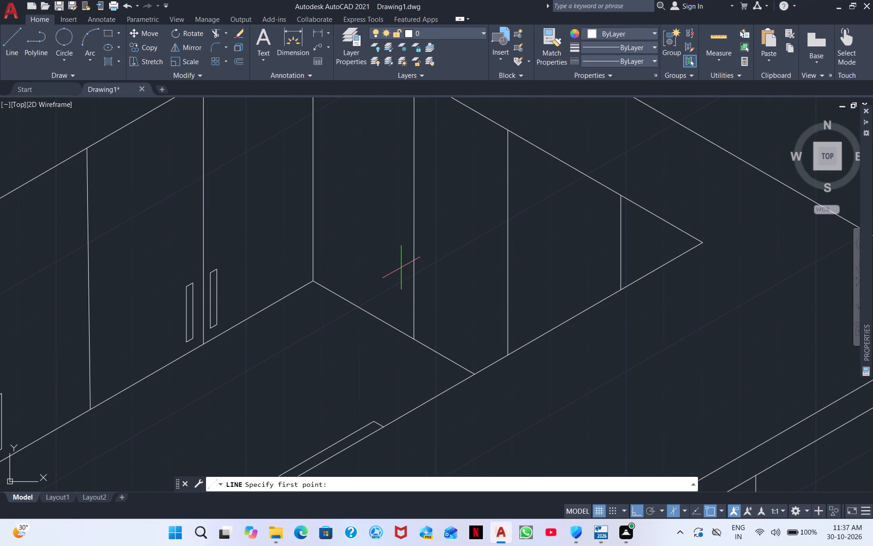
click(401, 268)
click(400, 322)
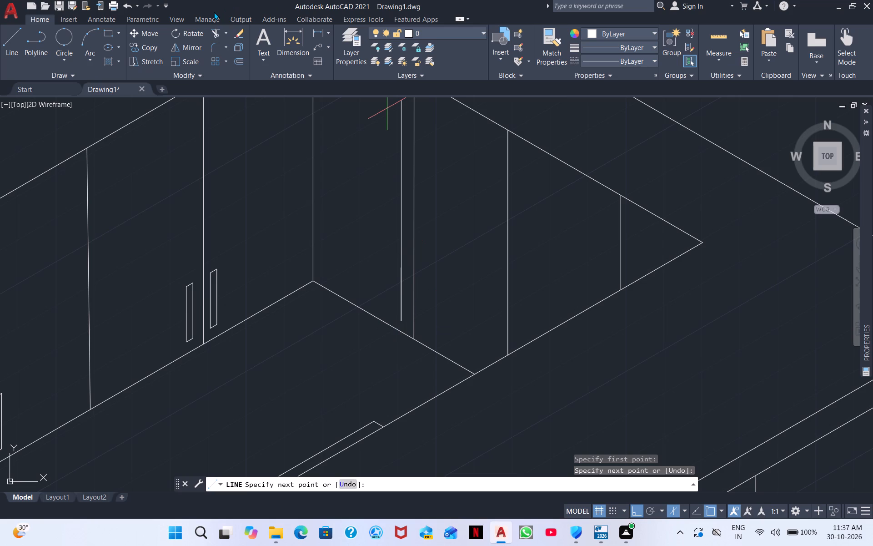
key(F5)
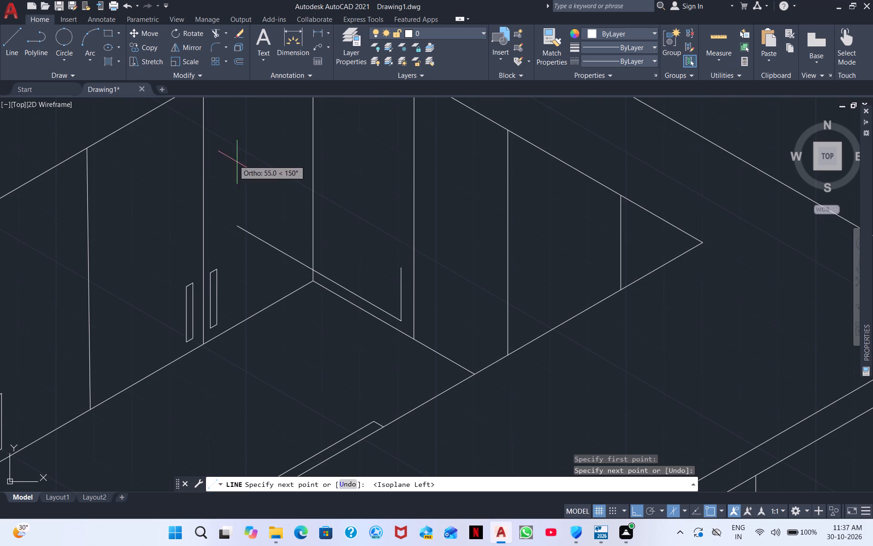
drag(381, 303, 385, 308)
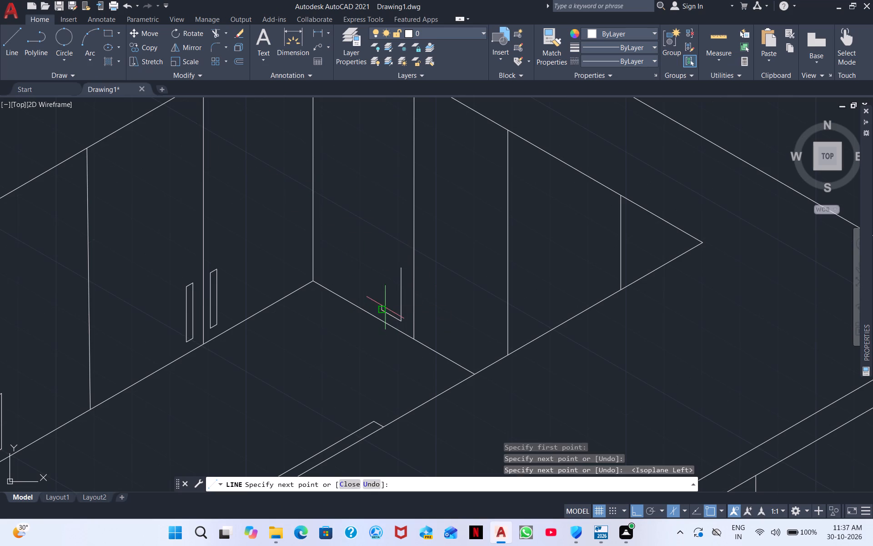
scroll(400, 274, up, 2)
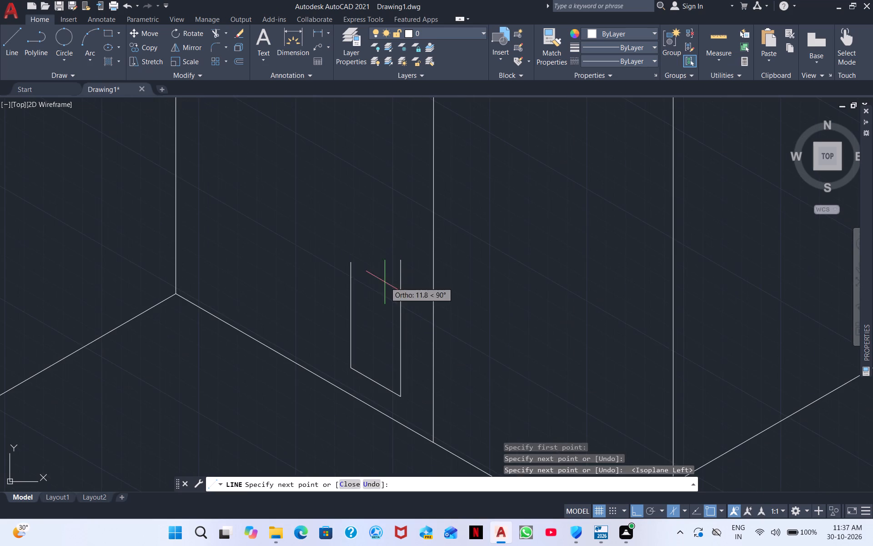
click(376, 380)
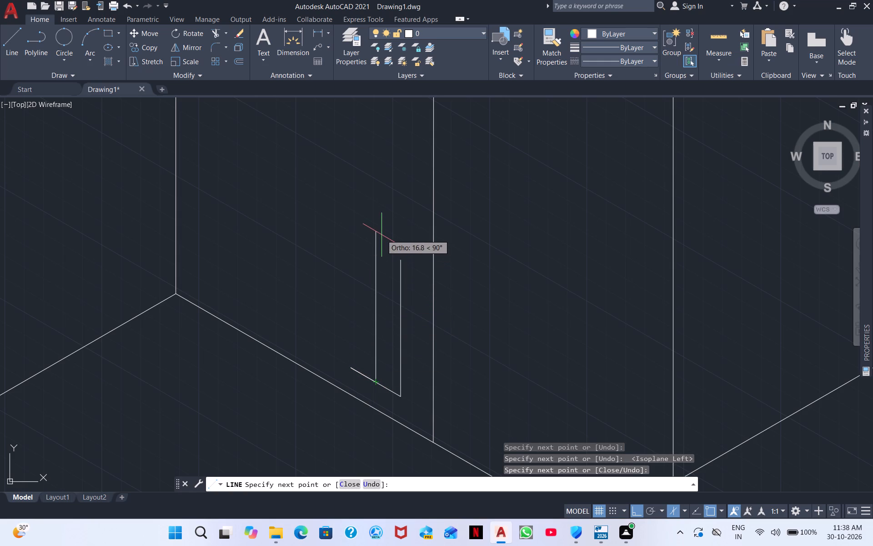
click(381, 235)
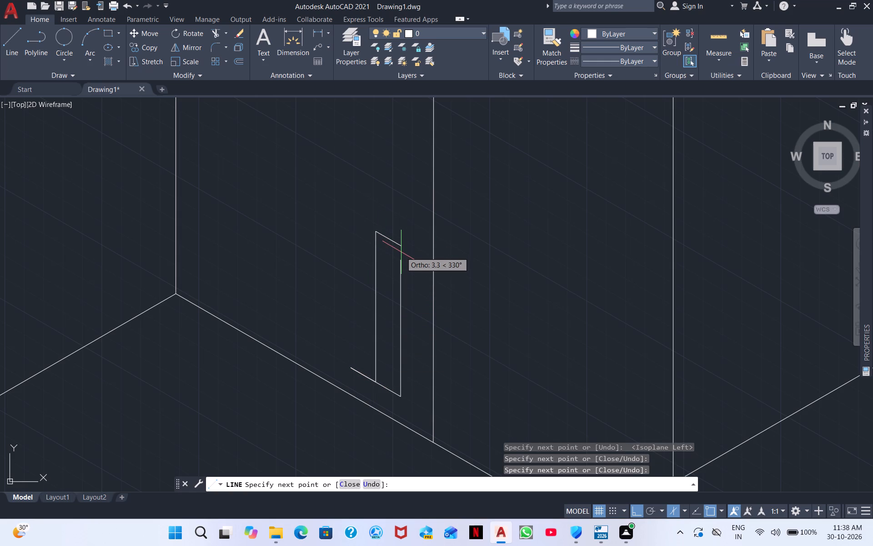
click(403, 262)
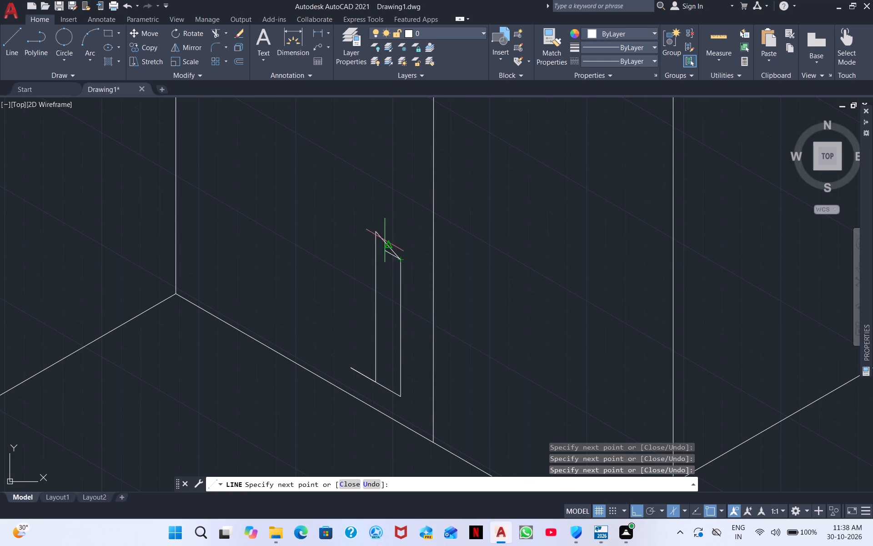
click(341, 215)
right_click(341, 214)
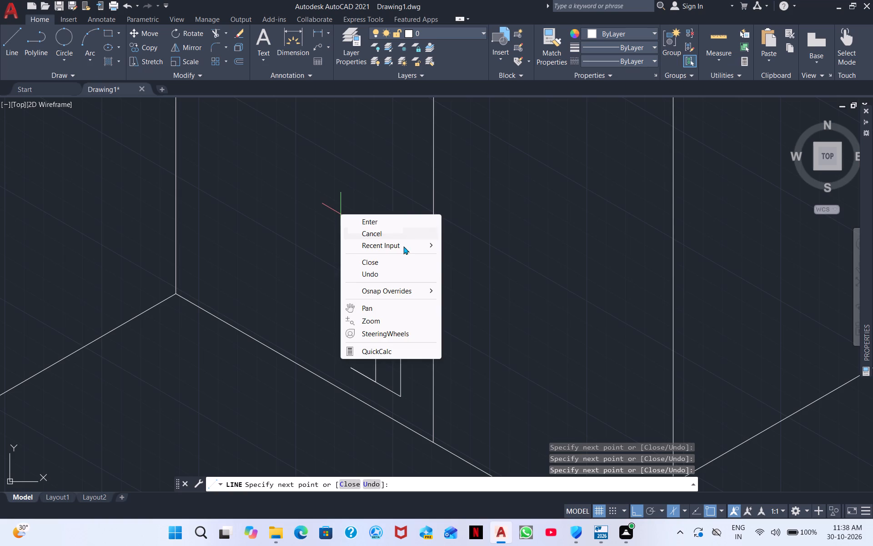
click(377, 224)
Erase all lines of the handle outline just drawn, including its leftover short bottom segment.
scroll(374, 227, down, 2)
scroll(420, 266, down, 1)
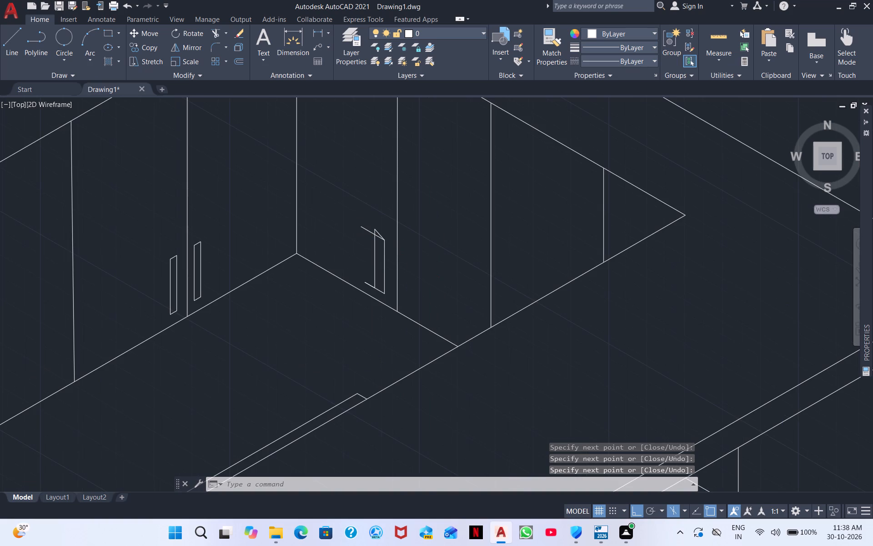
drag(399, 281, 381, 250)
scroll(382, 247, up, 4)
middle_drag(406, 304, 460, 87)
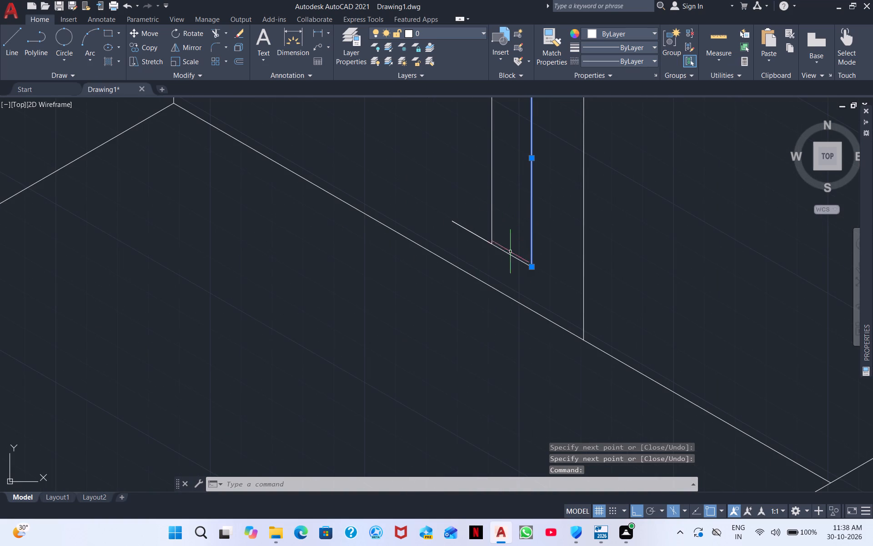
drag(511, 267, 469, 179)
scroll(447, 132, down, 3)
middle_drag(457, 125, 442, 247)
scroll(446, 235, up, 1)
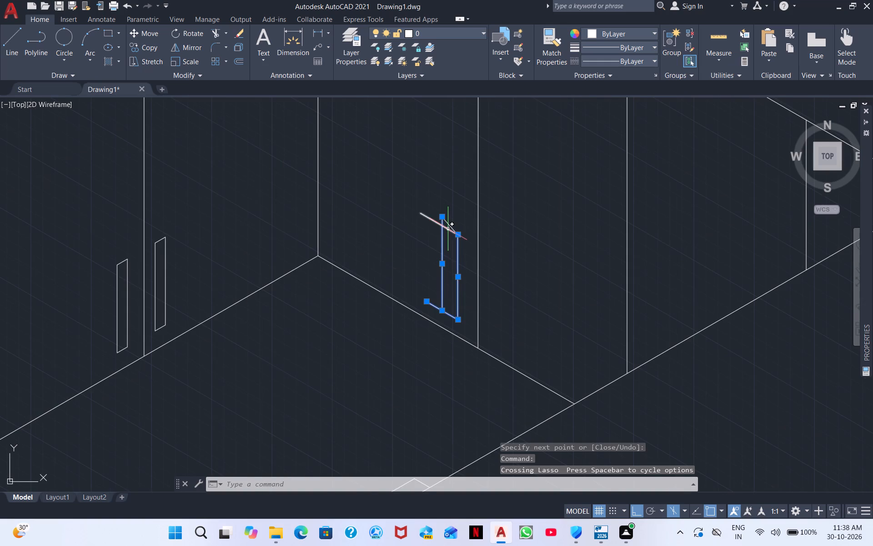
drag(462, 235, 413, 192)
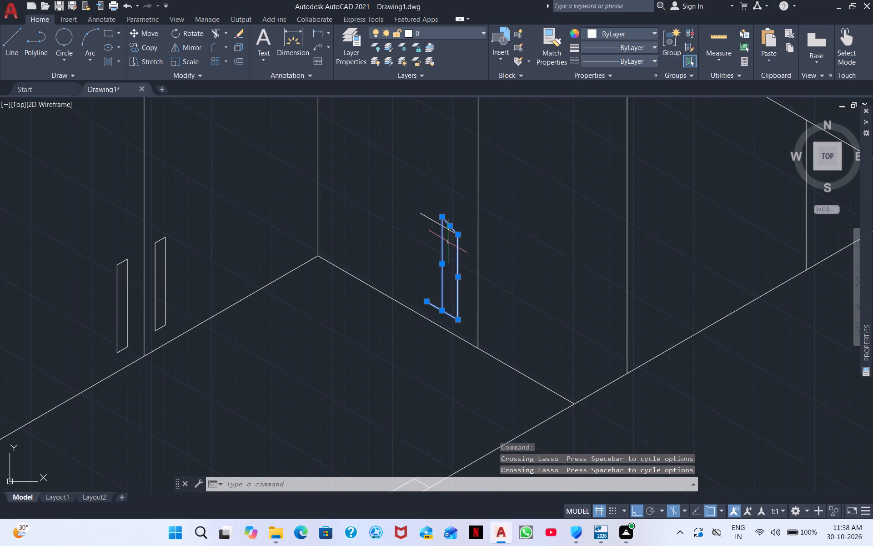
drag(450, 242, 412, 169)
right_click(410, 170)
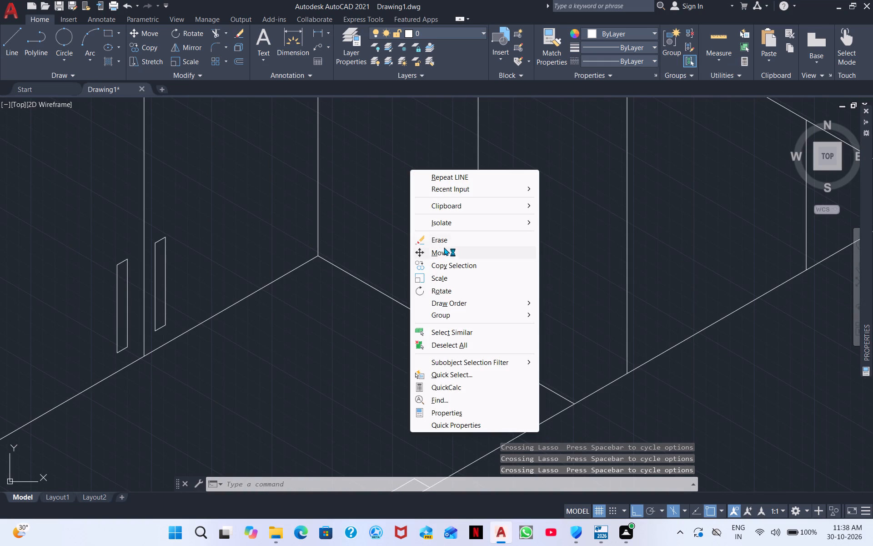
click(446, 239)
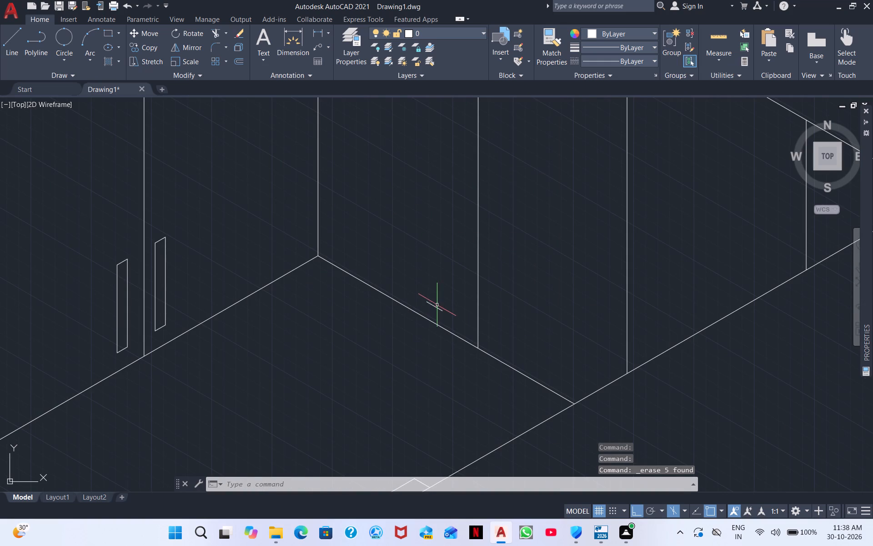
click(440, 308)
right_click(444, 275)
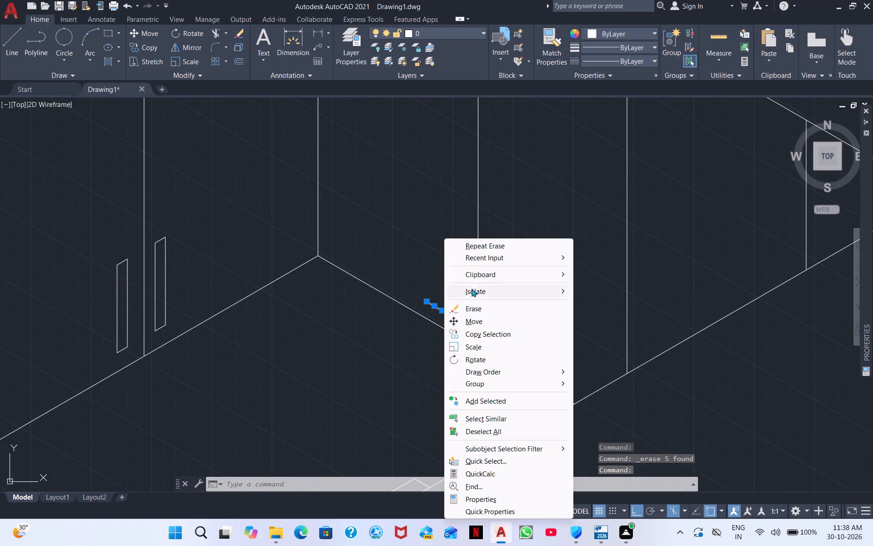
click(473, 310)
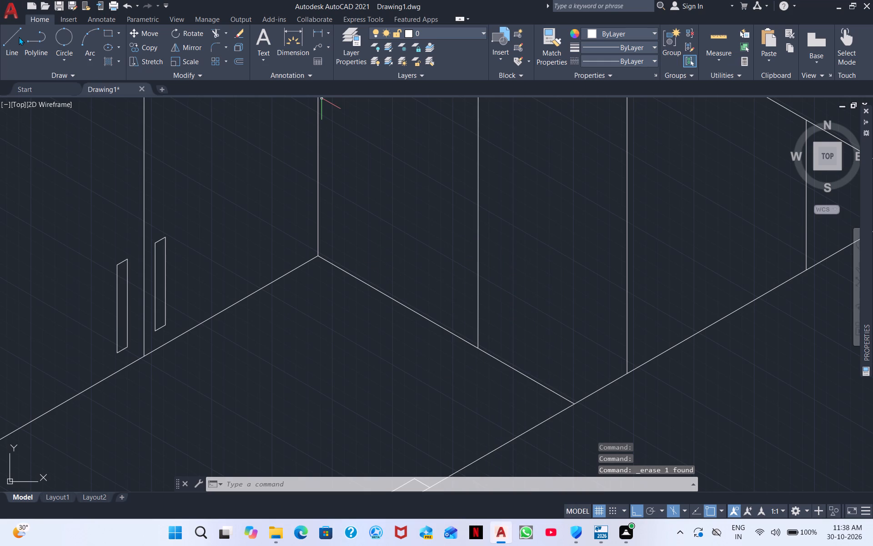
Draw a narrow upright handle outline with lines on the left isoplane, beside the first front divider past the inner corner, with its slanted ends overshooting.
click(19, 37)
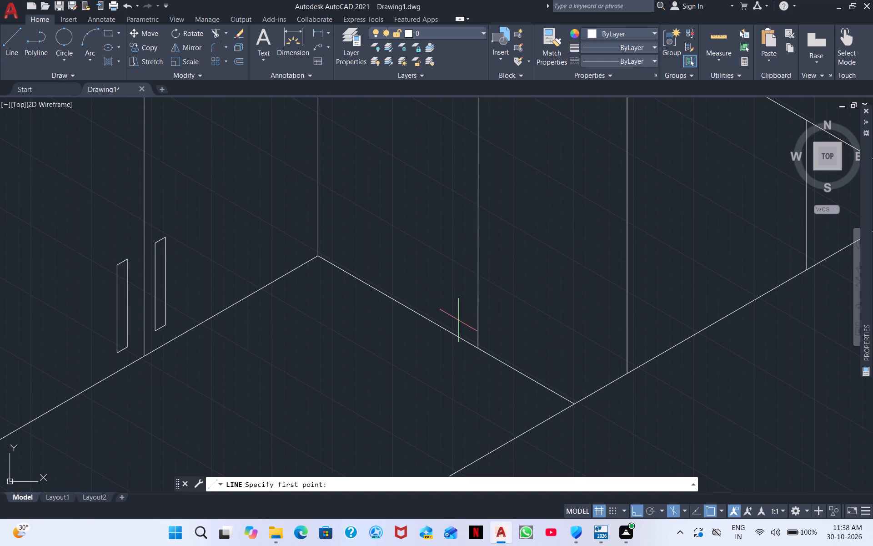
click(466, 320)
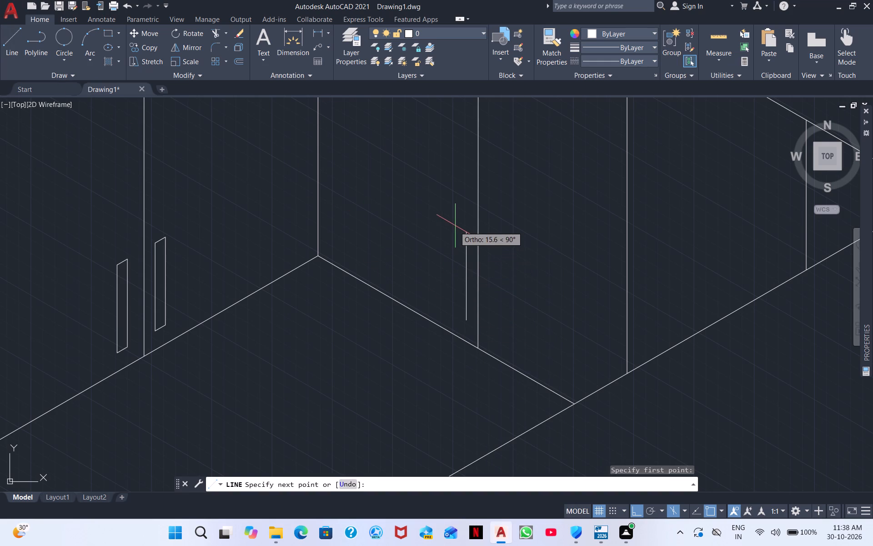
click(462, 220)
click(447, 217)
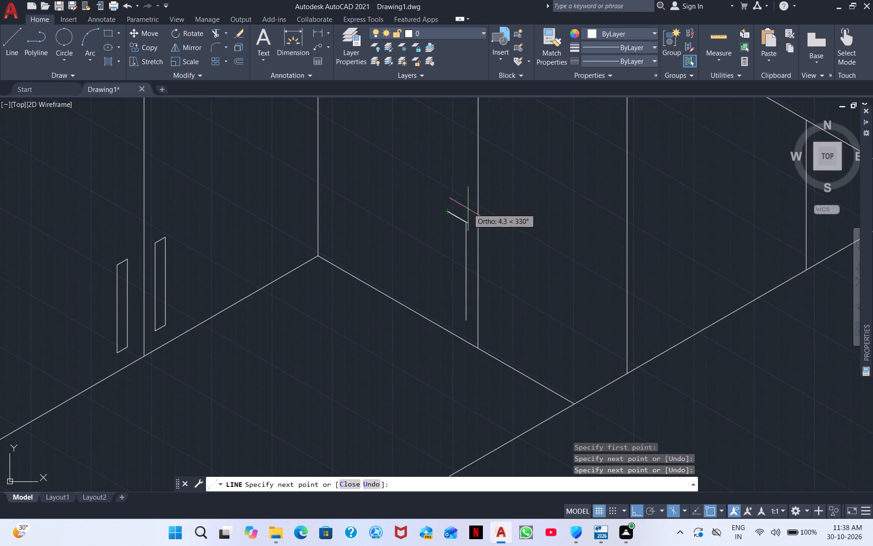
click(454, 217)
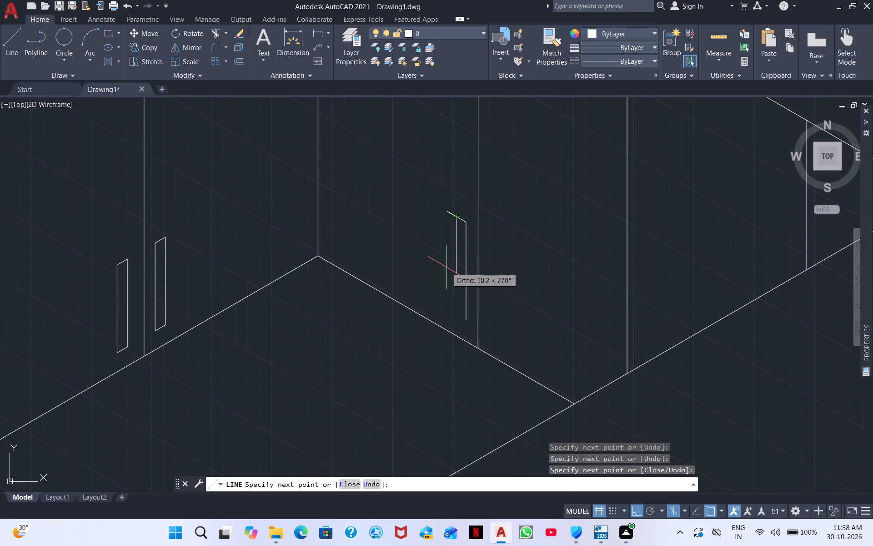
click(457, 320)
click(467, 322)
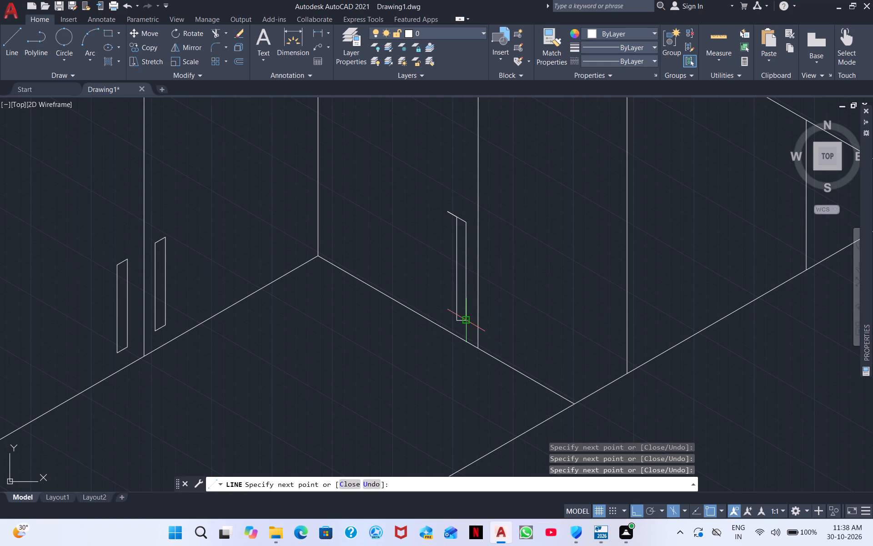
click(442, 316)
key(Escape)
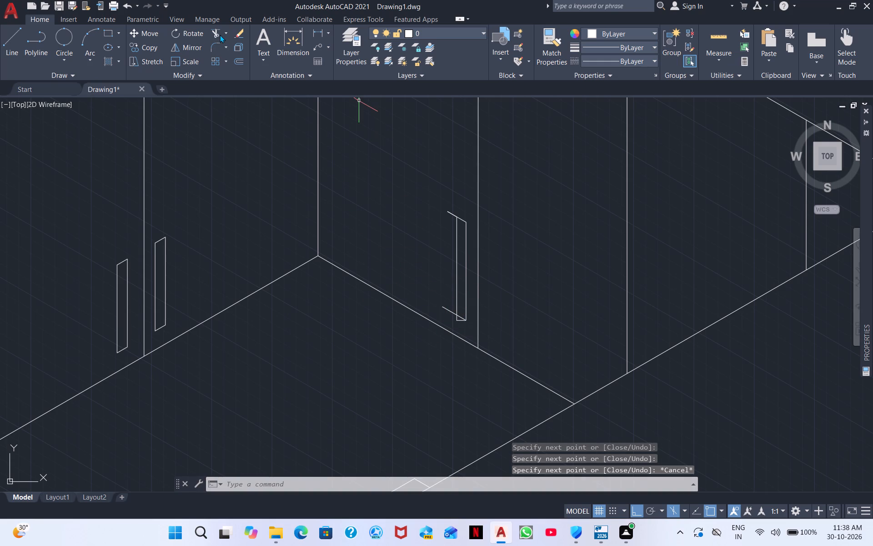
Trim the handle outline's overshooting slanted ends, plus the flat bottom segment and the side's stub below the slanted bottom edge.
click(220, 35)
scroll(341, 177, up, 3)
middle_drag(517, 222, 95, 0)
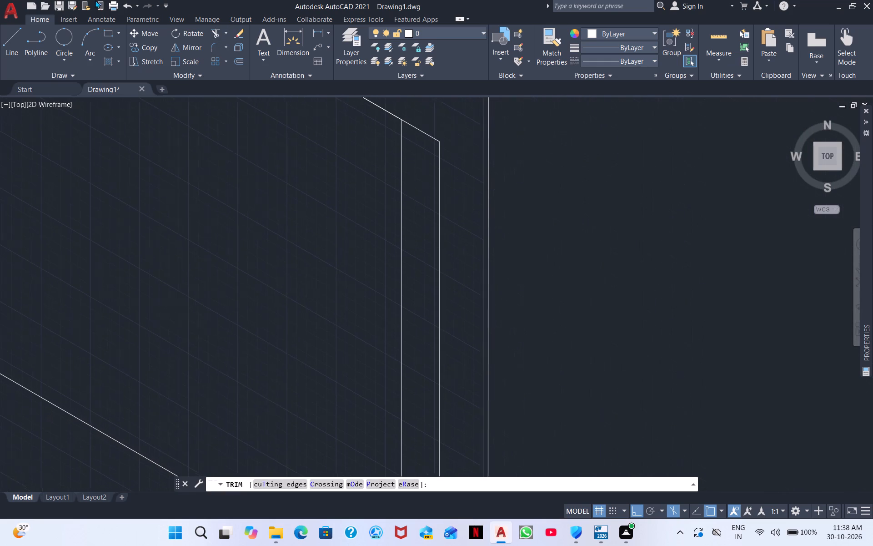
middle_drag(95, 0, 107, 3)
drag(387, 106, 373, 127)
scroll(369, 123, down, 2)
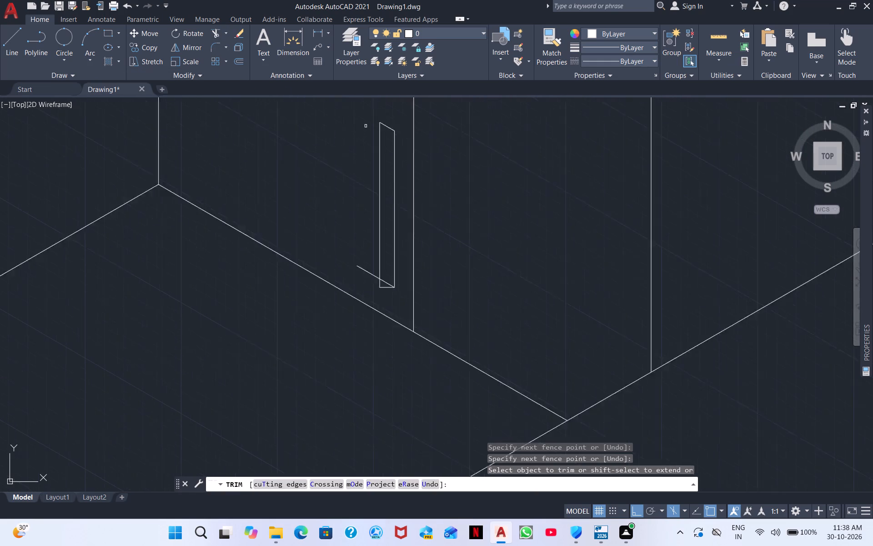
scroll(365, 126, down, 1)
middle_drag(364, 129, 252, 44)
scroll(271, 143, up, 3)
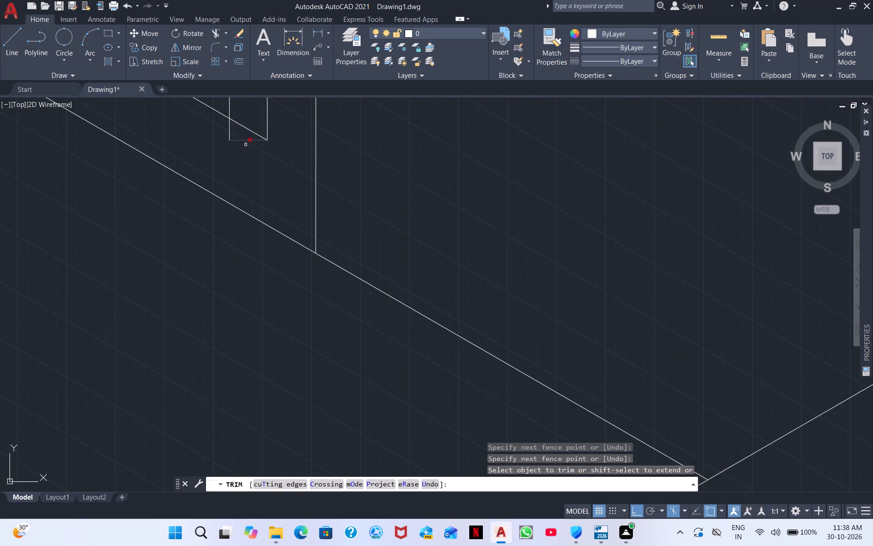
middle_drag(246, 146, 313, 108)
middle_drag(314, 107, 413, 178)
drag(385, 155, 385, 158)
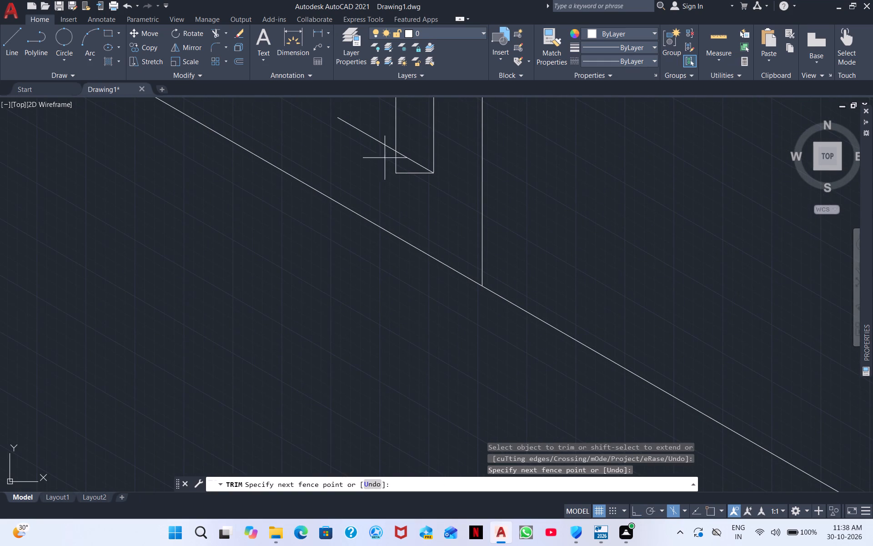
drag(385, 158, 424, 186)
drag(370, 134, 362, 162)
right_click(533, 144)
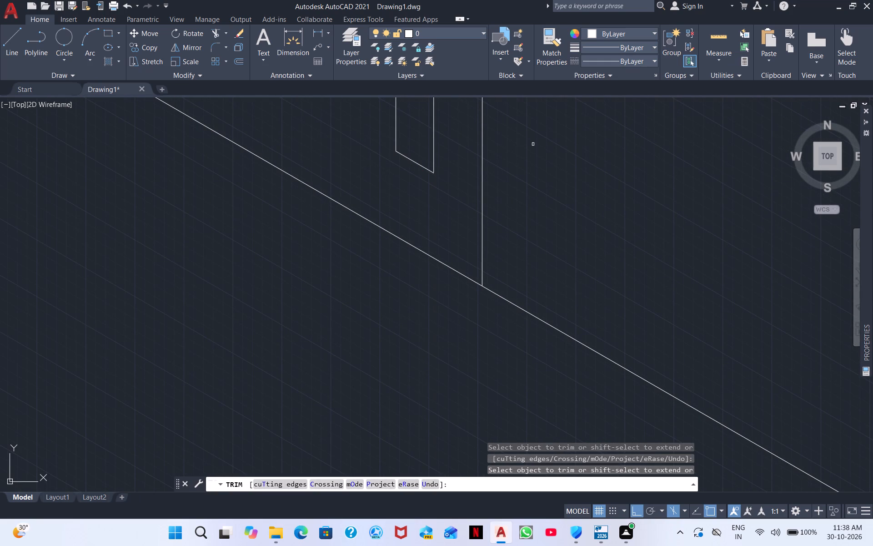
click(569, 154)
Copy the complete handle outline about 6.2 units at 330° to the other side of the first divider past the inner corner.
scroll(528, 143, down, 3)
middle_drag(491, 144, 360, 200)
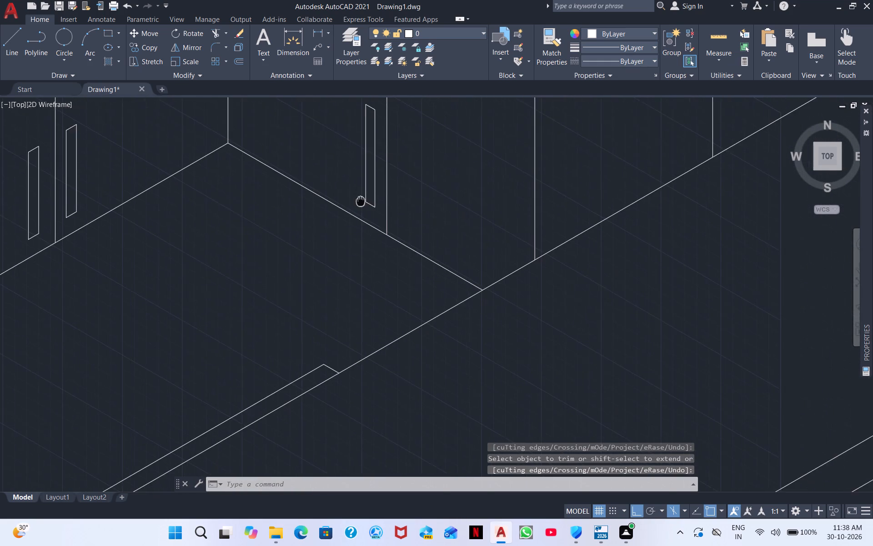
middle_drag(360, 200, 359, 197)
scroll(381, 204, down, 1)
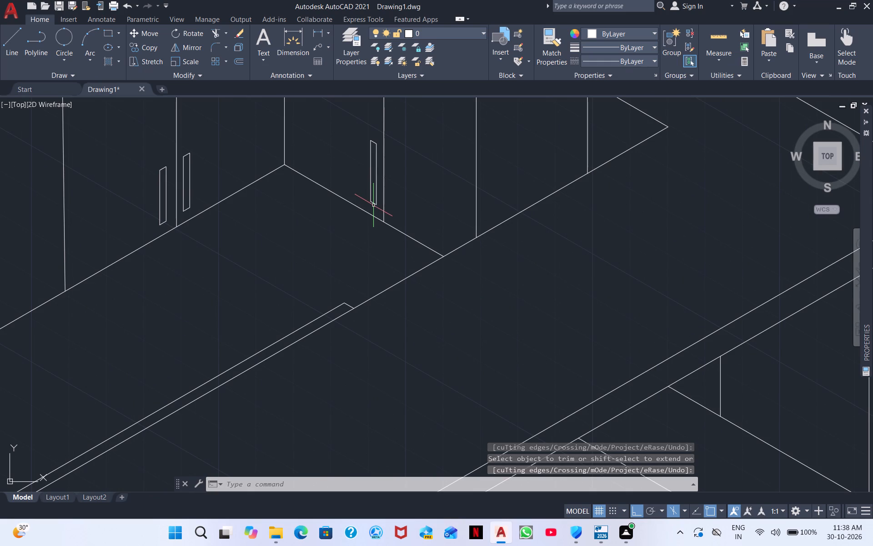
scroll(526, 213, down, 2)
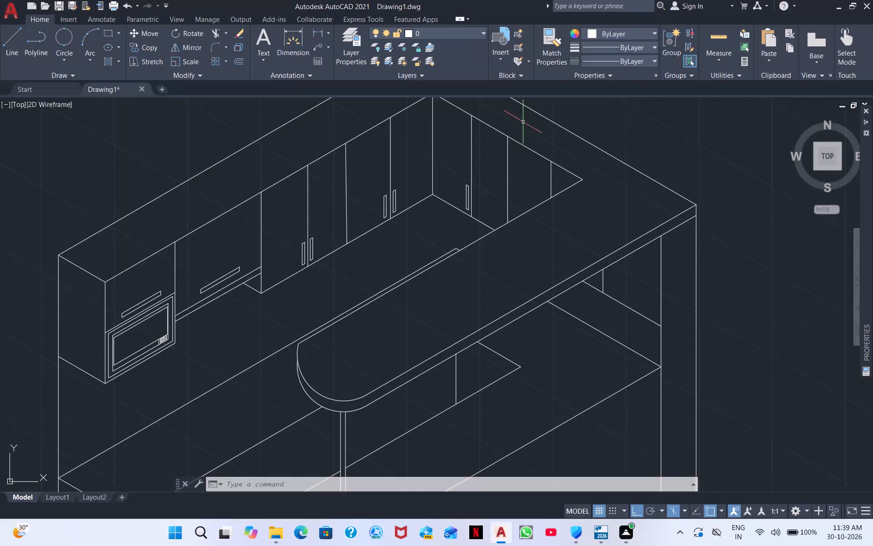
scroll(484, 179, up, 1)
middle_drag(477, 210, 488, 109)
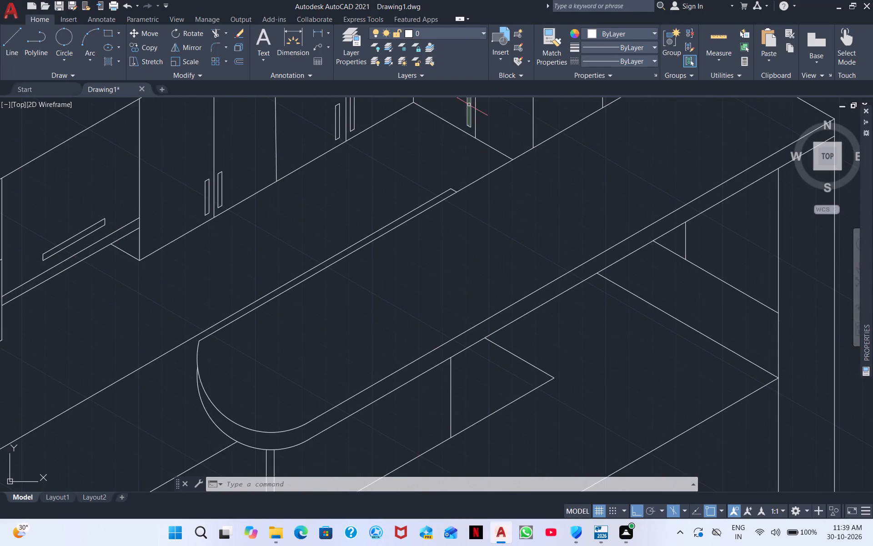
middle_drag(451, 131, 434, 166)
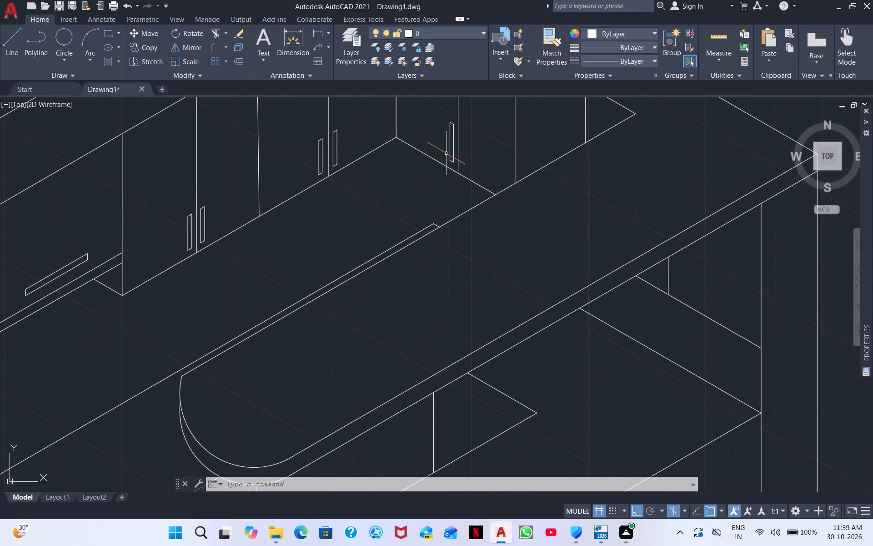
scroll(446, 153, up, 4)
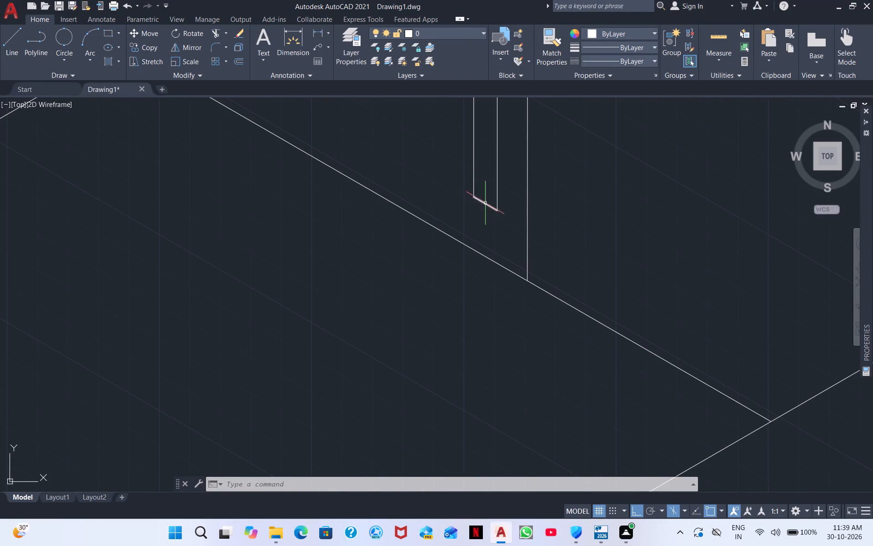
drag(502, 216, 466, 170)
drag(505, 179, 475, 165)
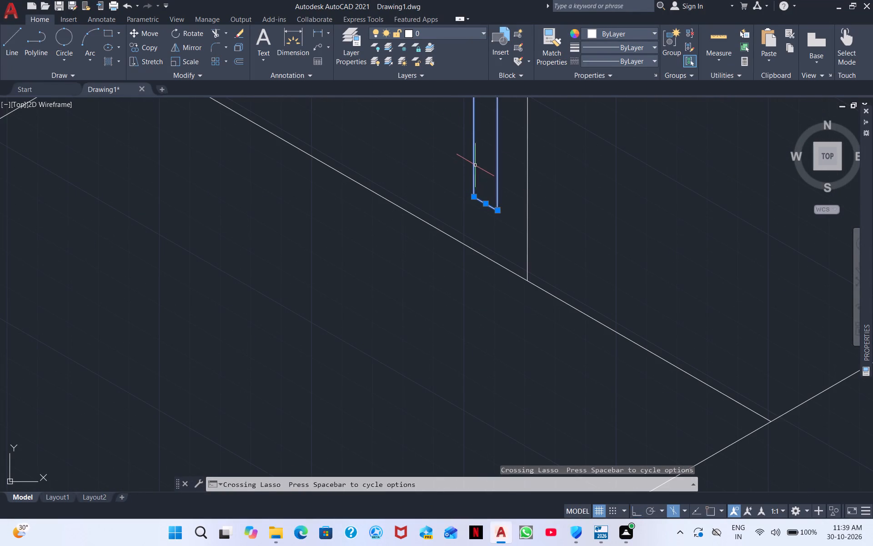
middle_drag(476, 162, 459, 191)
middle_drag(481, 136, 435, 213)
middle_drag(453, 155, 433, 202)
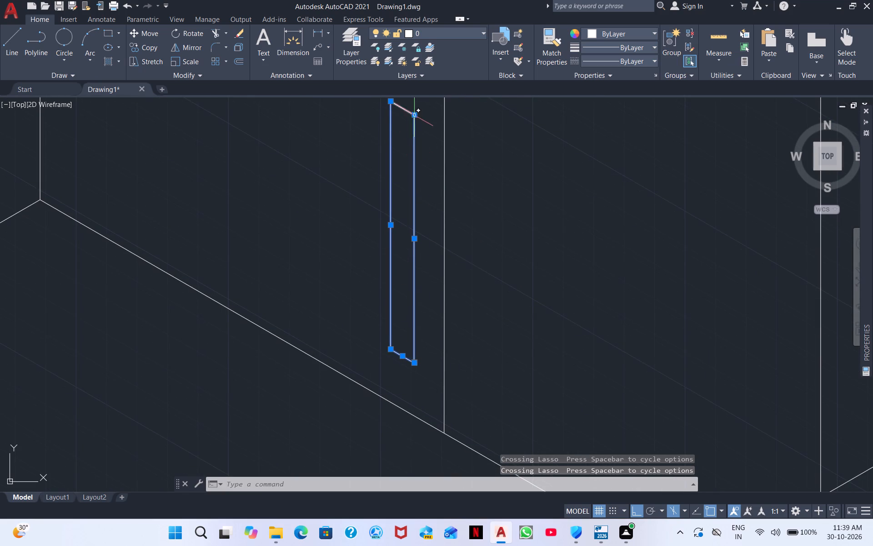
drag(402, 130, 380, 95)
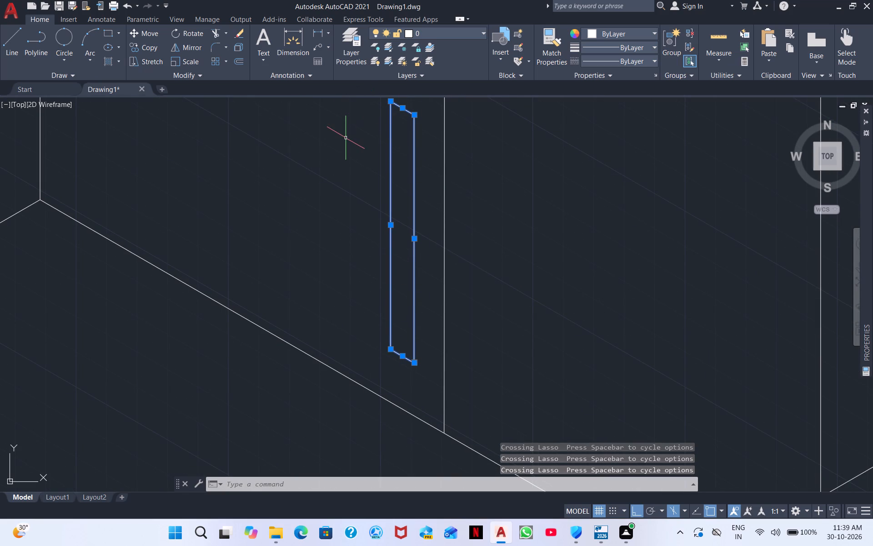
right_click(346, 139)
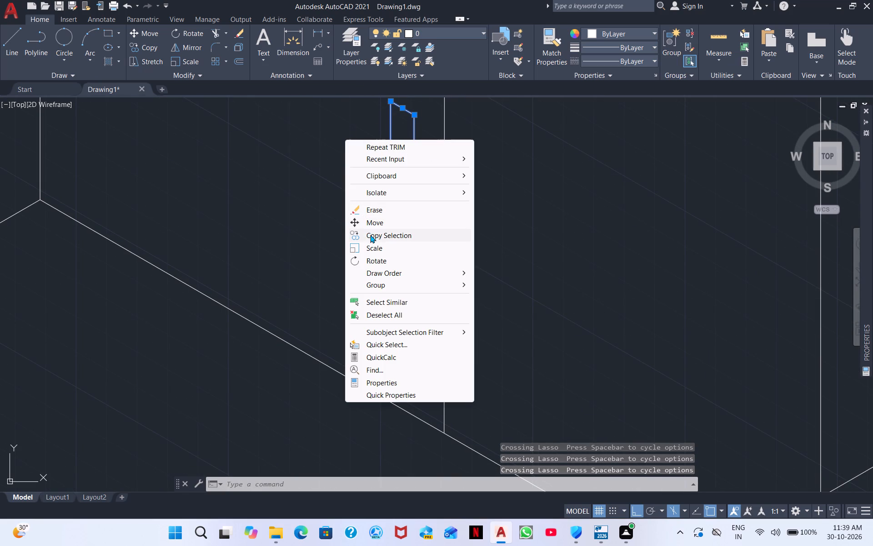
click(370, 235)
middle_drag(480, 220, 447, 121)
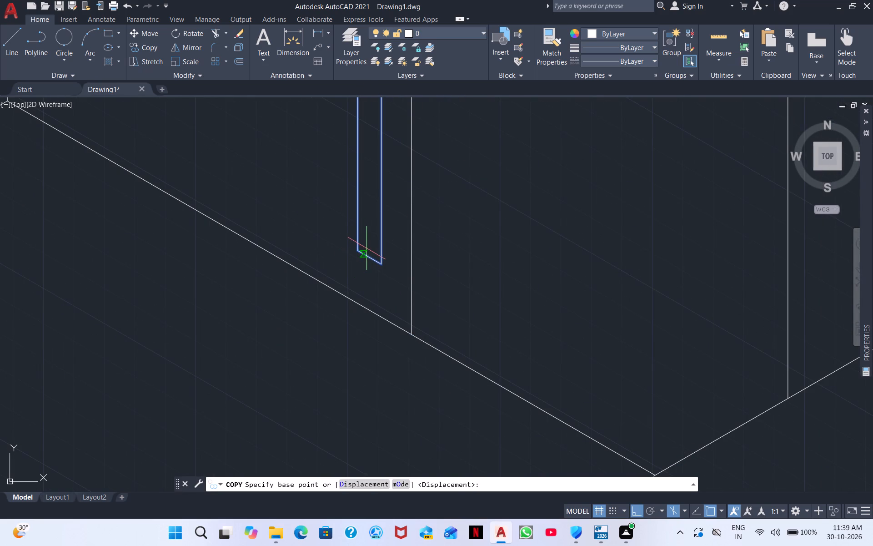
click(366, 248)
click(437, 287)
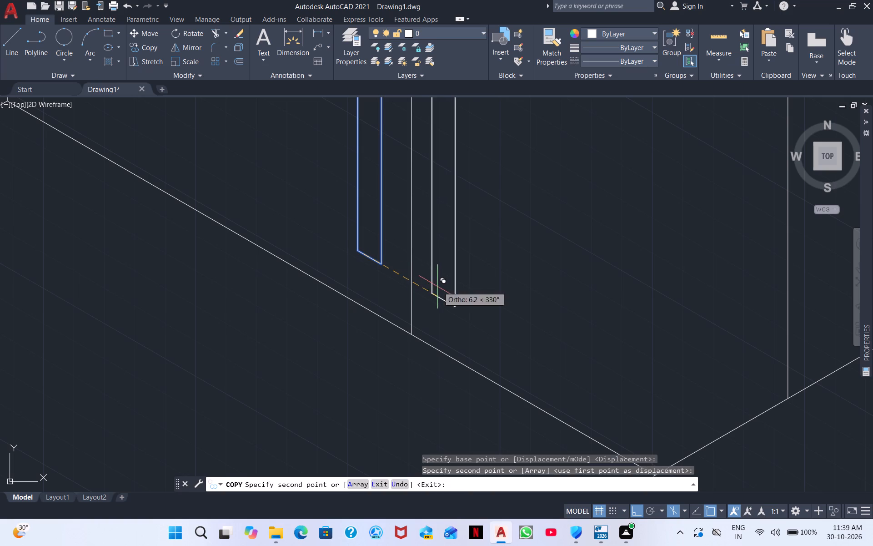
right_click(483, 273)
click(527, 281)
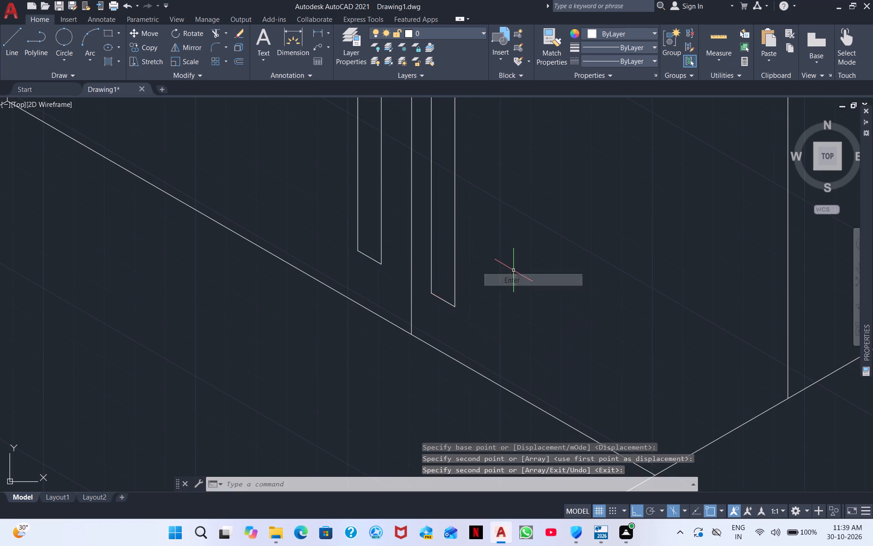
Examine the overall kitchen drawing and the rounded end of the raised counter.
scroll(514, 263, down, 3)
middle_drag(527, 259, 416, 129)
scroll(385, 212, down, 1)
scroll(350, 254, down, 1)
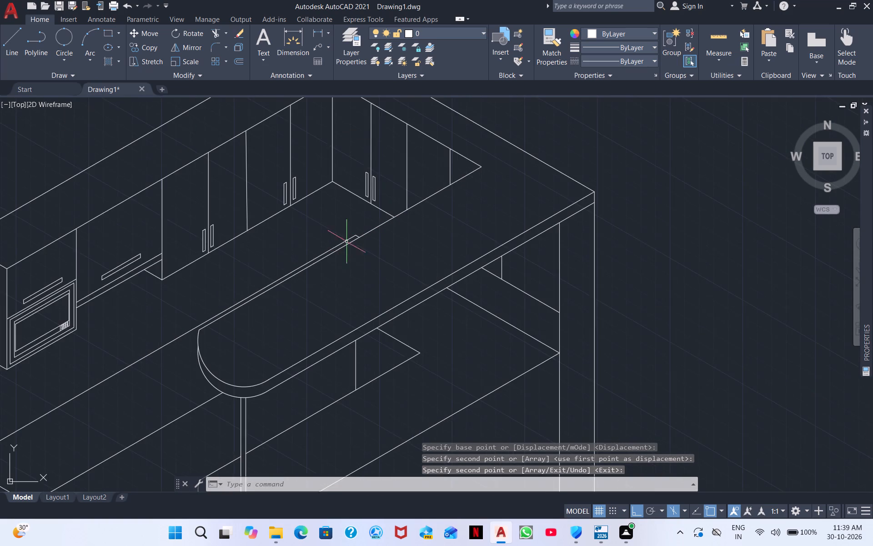
scroll(346, 237, down, 2)
middle_drag(273, 242, 296, 151)
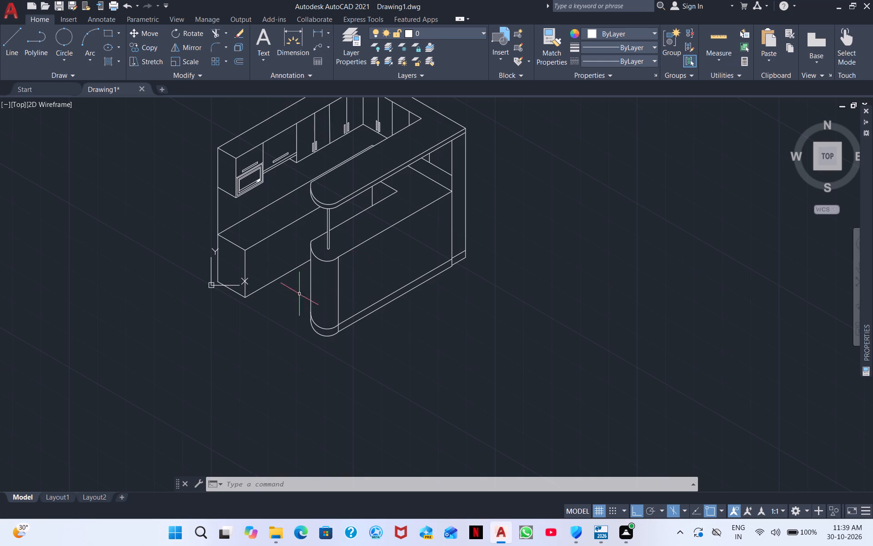
scroll(233, 313, up, 1)
middle_drag(318, 125, 161, 298)
scroll(168, 276, up, 3)
middle_drag(304, 388, 309, 364)
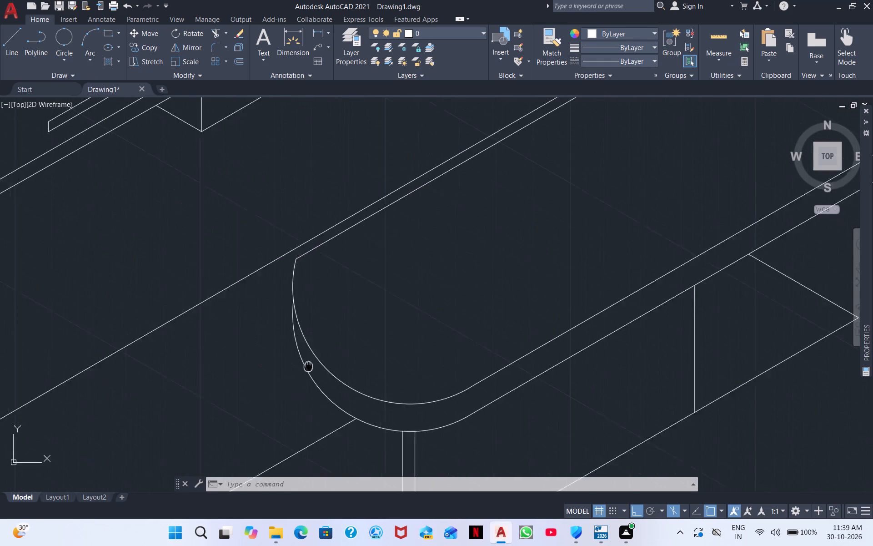
middle_drag(309, 364, 321, 314)
Draw a vertical line down from the upper front edge of the lower base block, extending past its bottom edge.
scroll(319, 322, down, 2)
scroll(386, 354, down, 1)
middle_drag(386, 353, 333, 181)
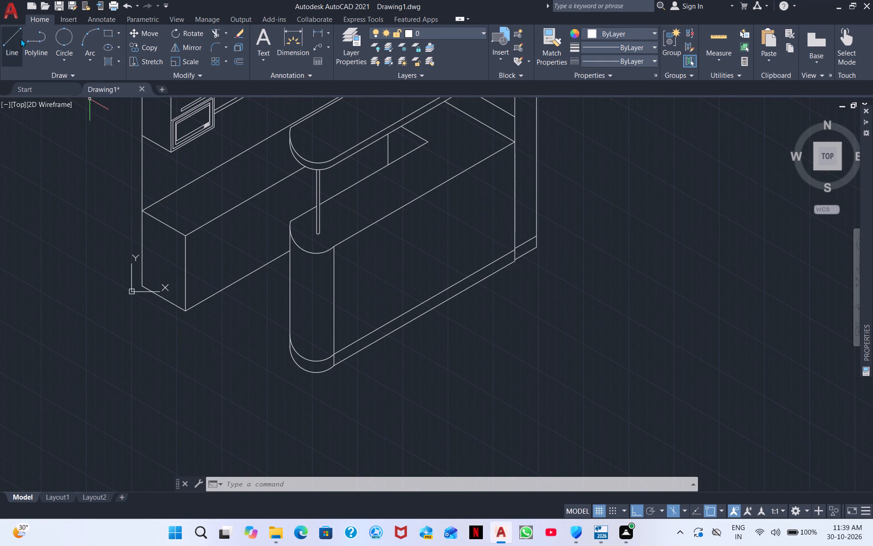
click(15, 35)
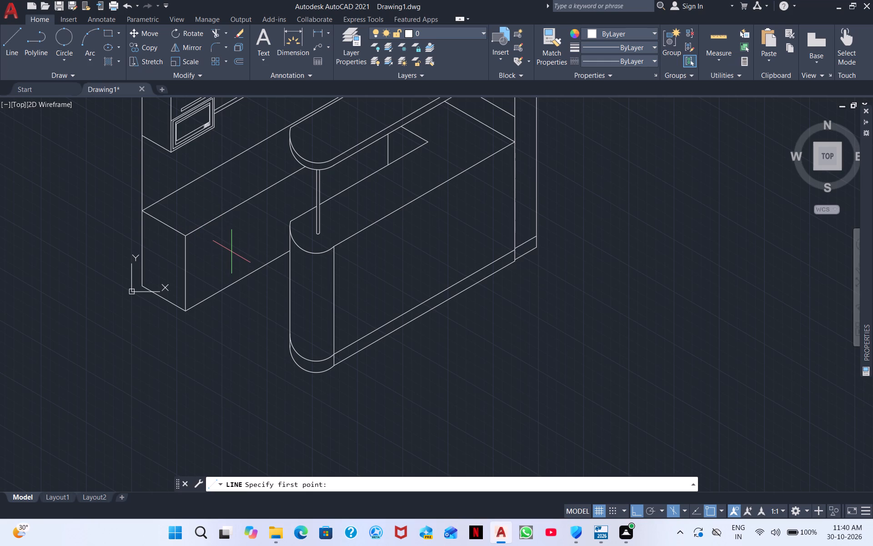
click(238, 205)
click(229, 314)
right_click(254, 320)
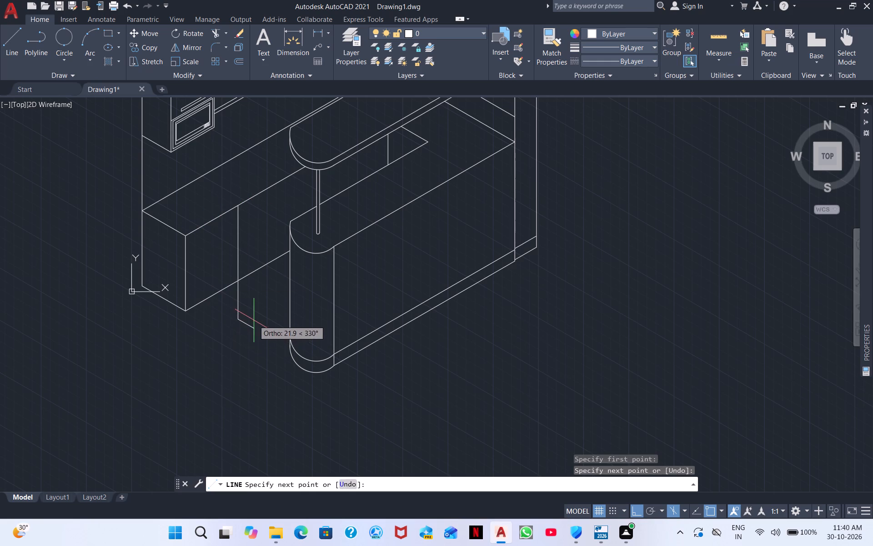
click(271, 324)
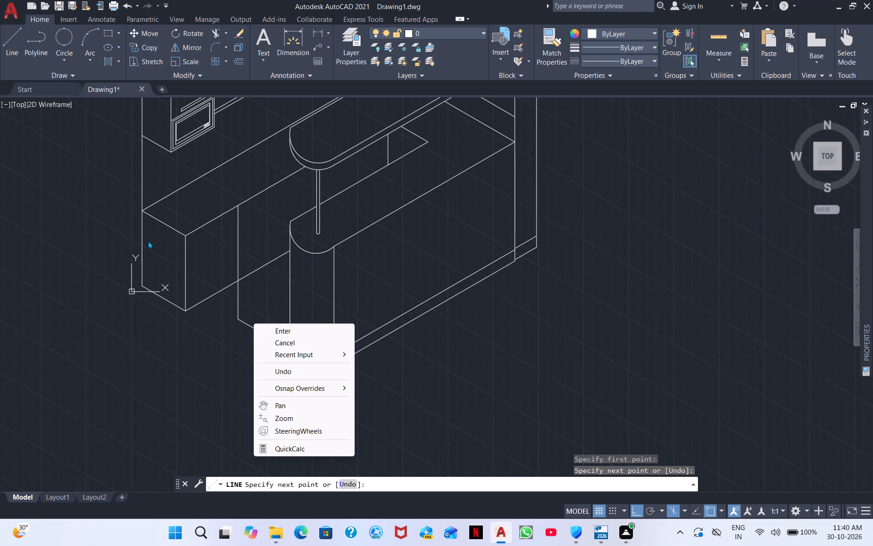
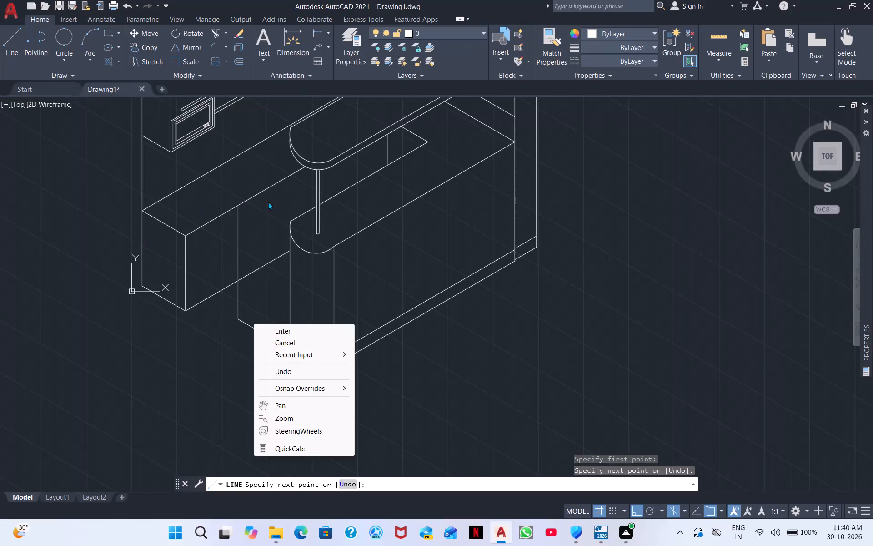
Finish the vertical divider line running down the base cabinet front.
middle_drag(234, 256, 182, 210)
middle_drag(240, 240, 225, 205)
click(295, 331)
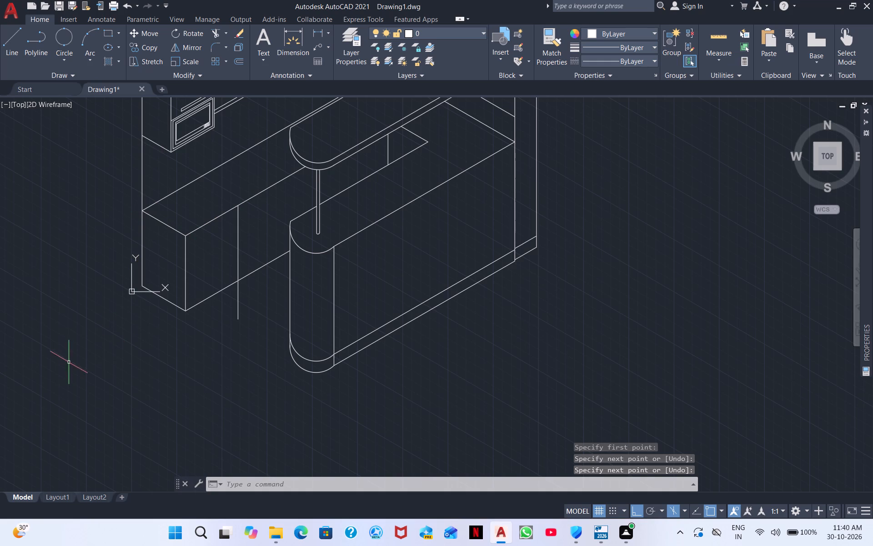
Draw connected isometric lines from the vertical divider for two drawer divisions on the base cabinet front, overshooting the cabinet corner and the divider.
right_click(92, 421)
click(183, 215)
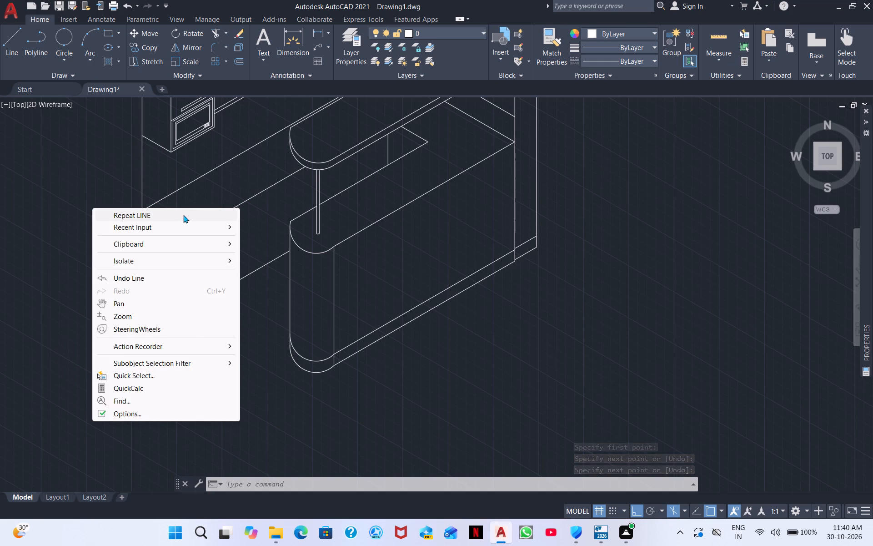
scroll(201, 255, up, 3)
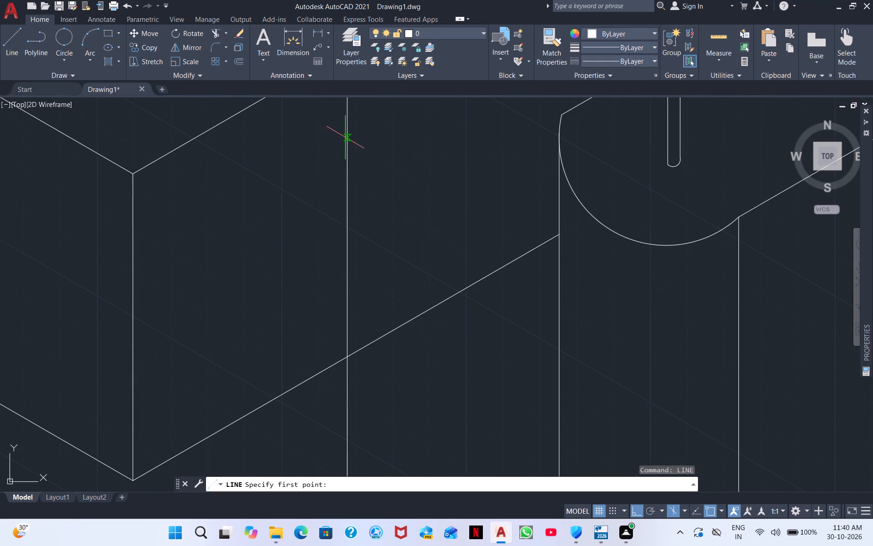
drag(345, 137, 342, 143)
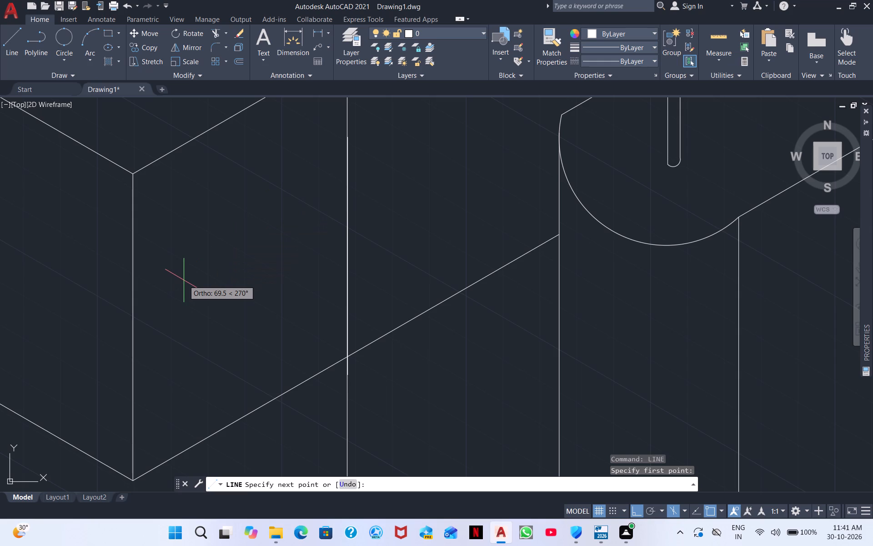
key(F5)
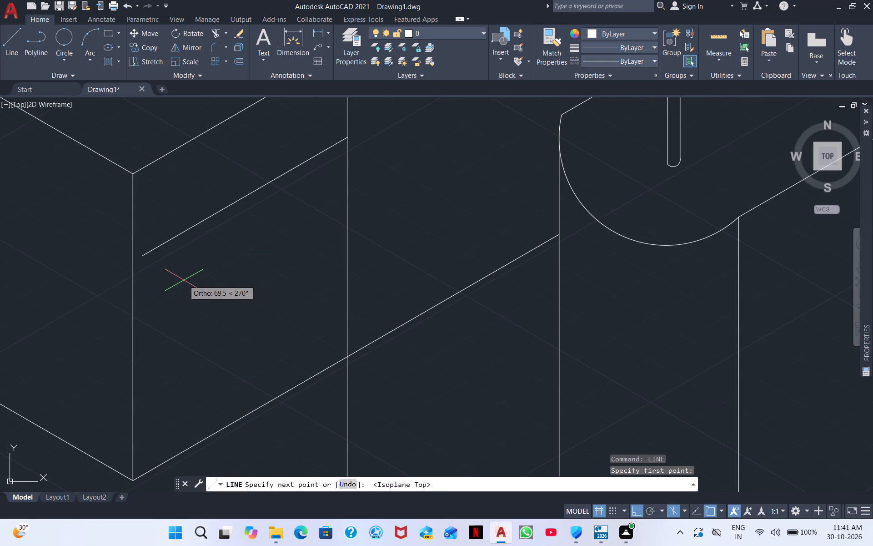
click(62, 270)
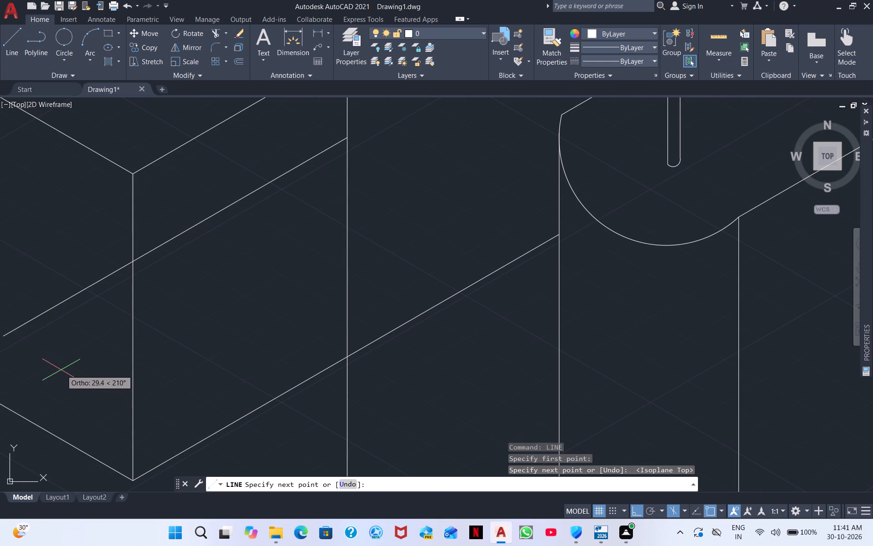
key(F5)
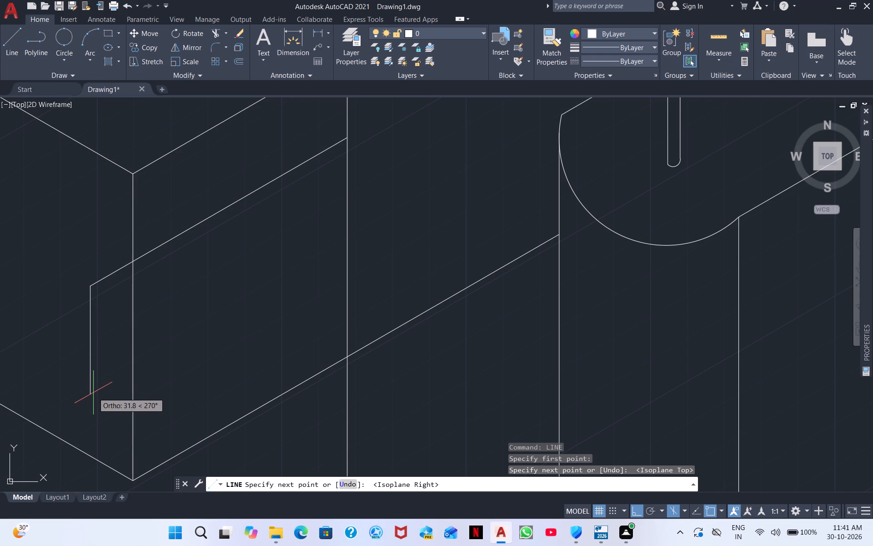
click(106, 376)
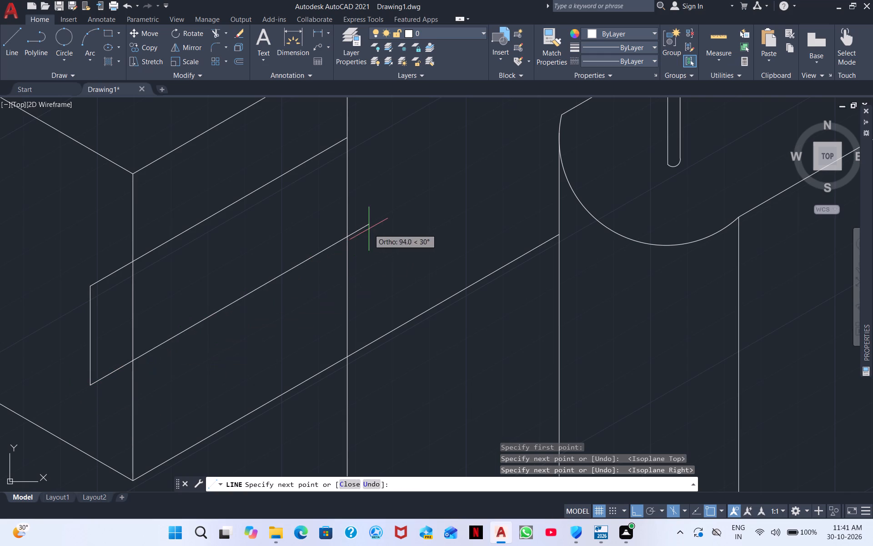
click(389, 215)
right_click(415, 215)
click(457, 222)
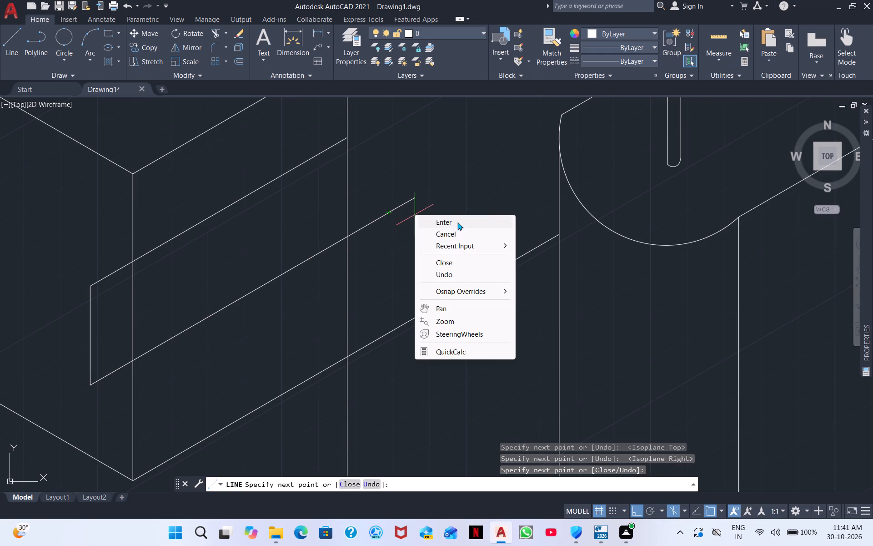
right_click(457, 222)
click(502, 241)
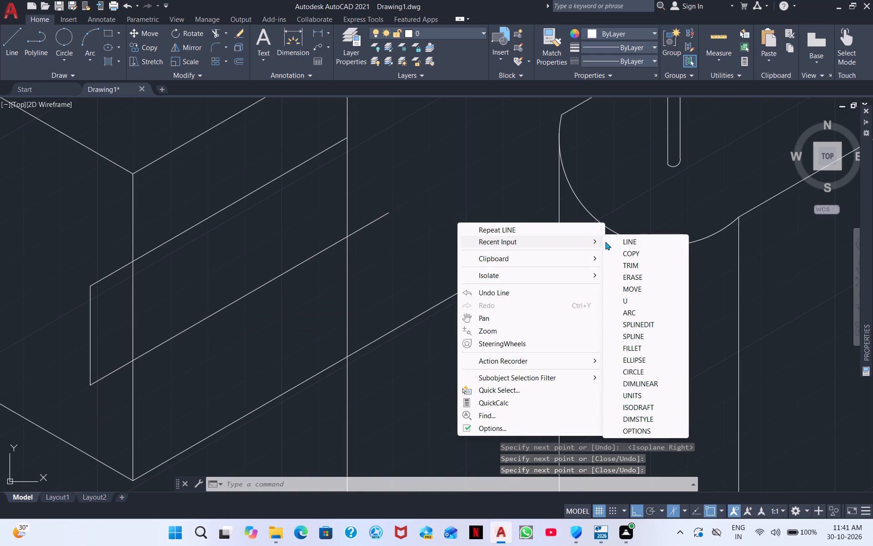
click(411, 209)
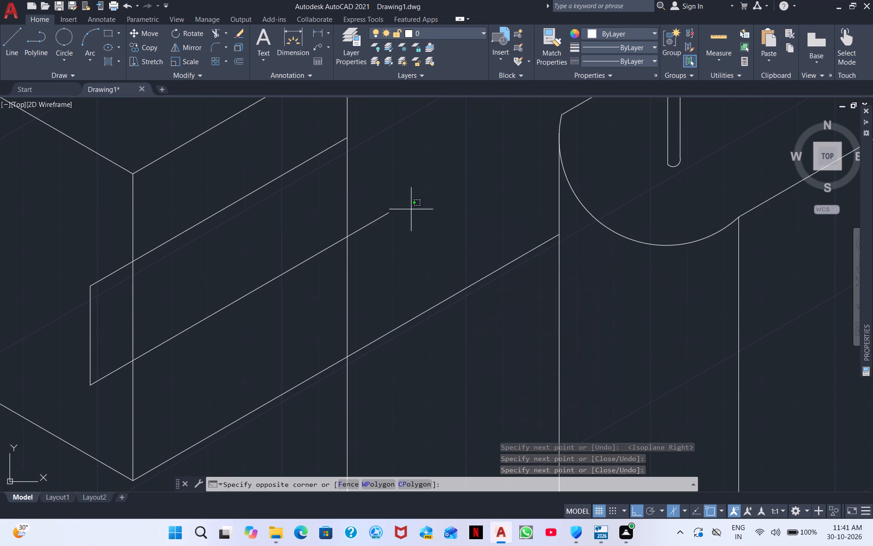
click(392, 177)
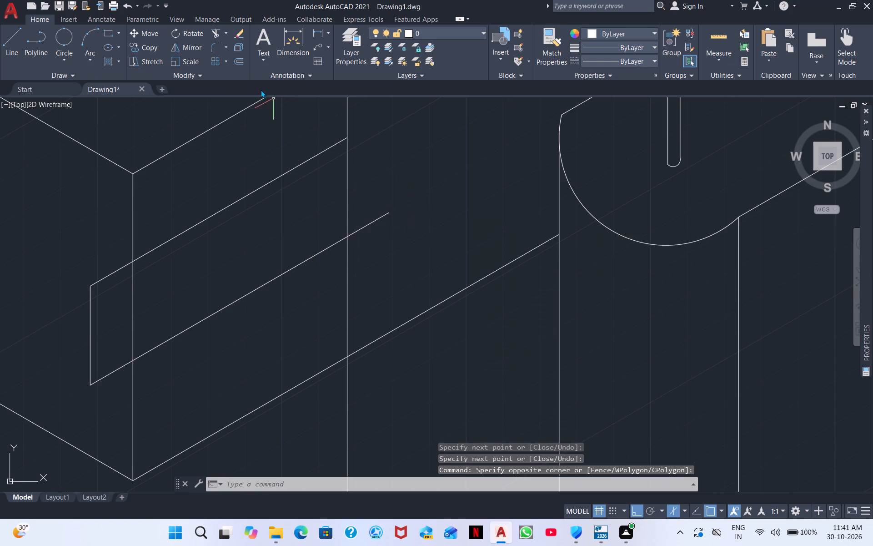
Trim the drawer lines back to the cabinet corner and vertical divider, and remove the leftover vertical piece outside the corner.
click(212, 31)
drag(364, 221, 381, 280)
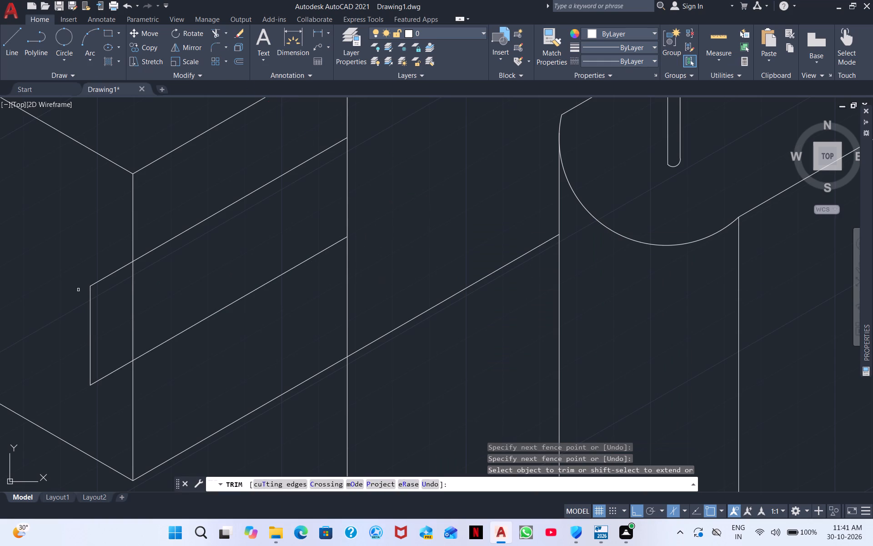
drag(102, 255, 86, 343)
drag(112, 327, 75, 338)
right_click(199, 276)
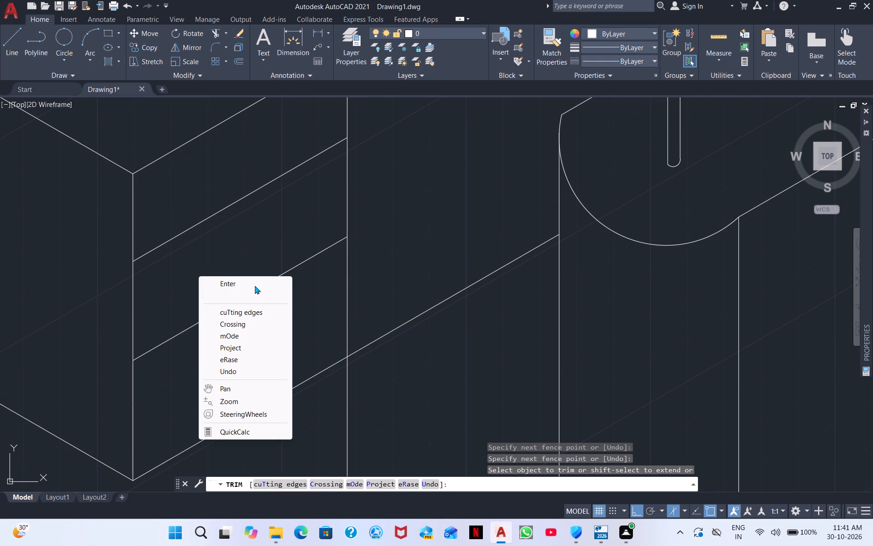
click(252, 281)
Copy the handle above the microwave about 166 units straight down onto the base cabinet's top drawer.
middle_drag(242, 215, 118, 289)
scroll(128, 284, down, 4)
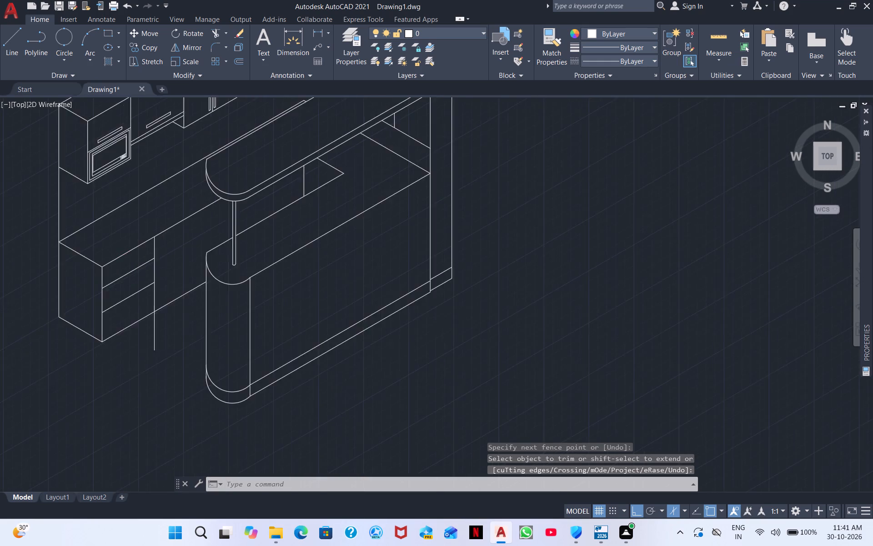
scroll(127, 239, up, 2)
middle_drag(127, 265, 119, 381)
scroll(101, 197, up, 2)
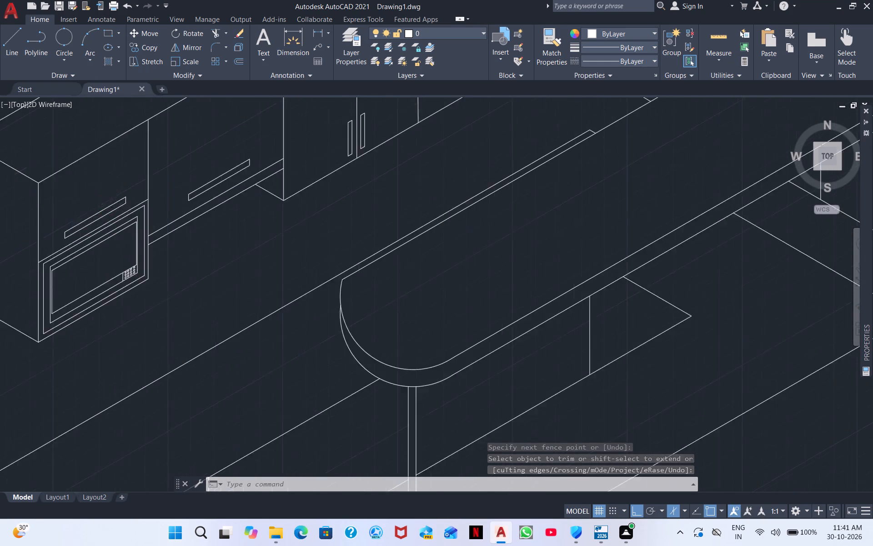
scroll(101, 197, up, 2)
drag(202, 233, 179, 214)
click(161, 199)
middle_drag(59, 263, 231, 138)
drag(125, 243, 104, 211)
click(92, 200)
right_click(115, 217)
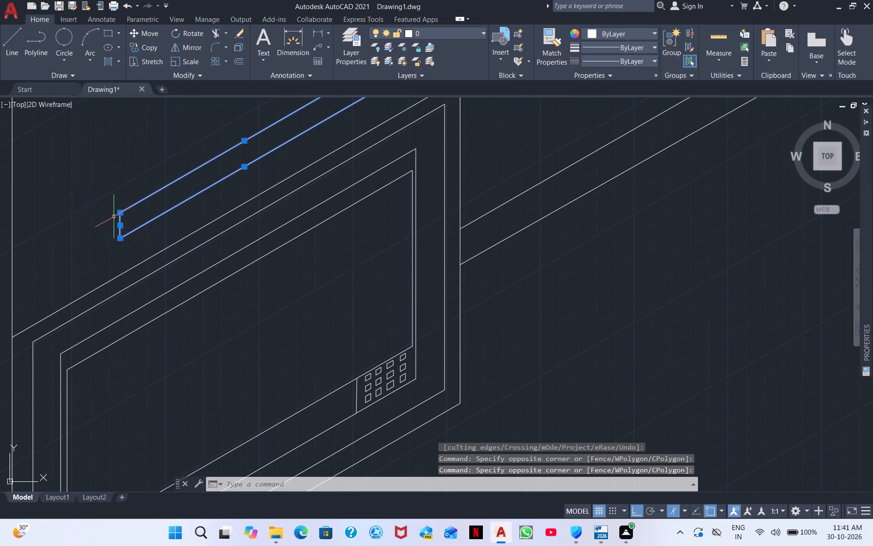
click(167, 308)
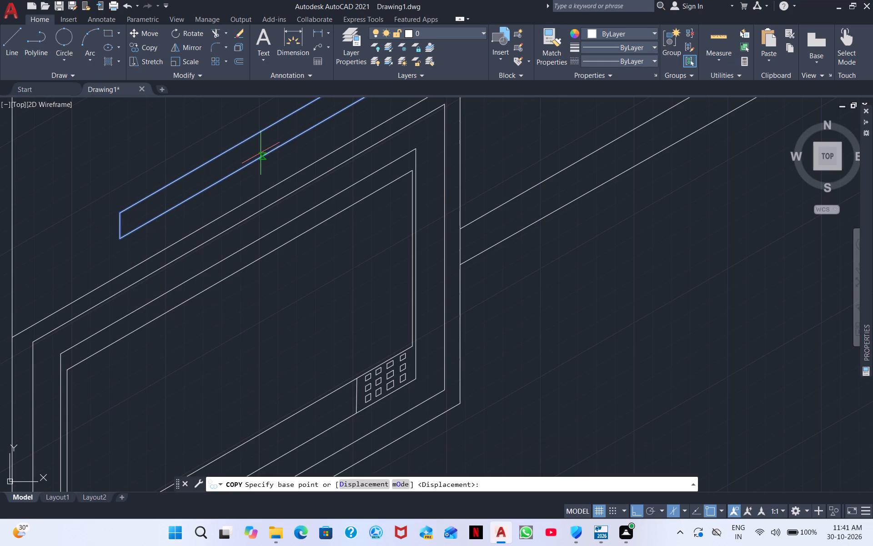
drag(261, 153, 255, 174)
middle_drag(204, 353, 201, 338)
scroll(204, 353, down, 4)
middle_drag(211, 391, 160, 279)
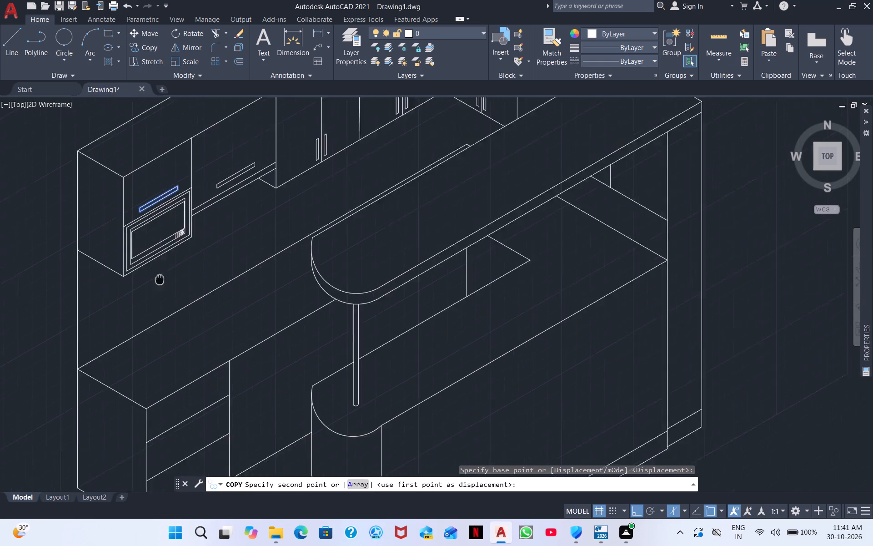
middle_drag(160, 279, 139, 234)
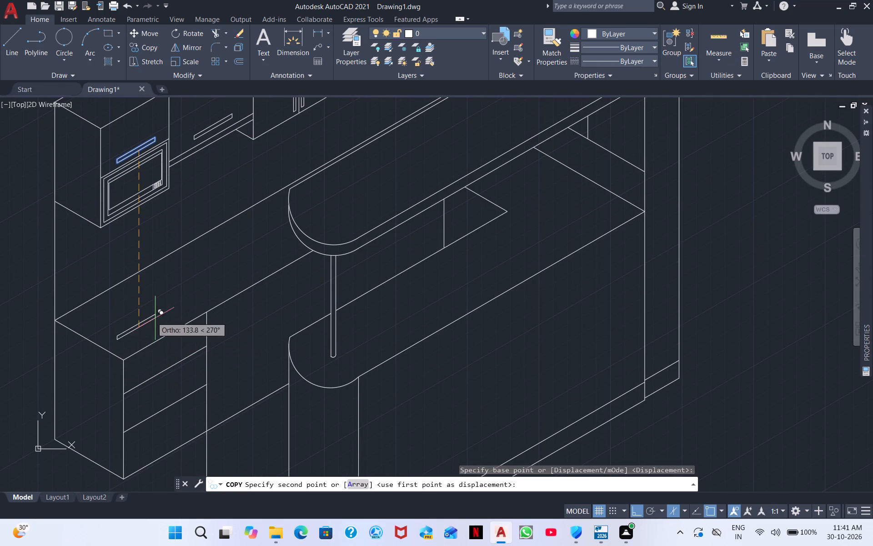
click(146, 366)
right_click(178, 353)
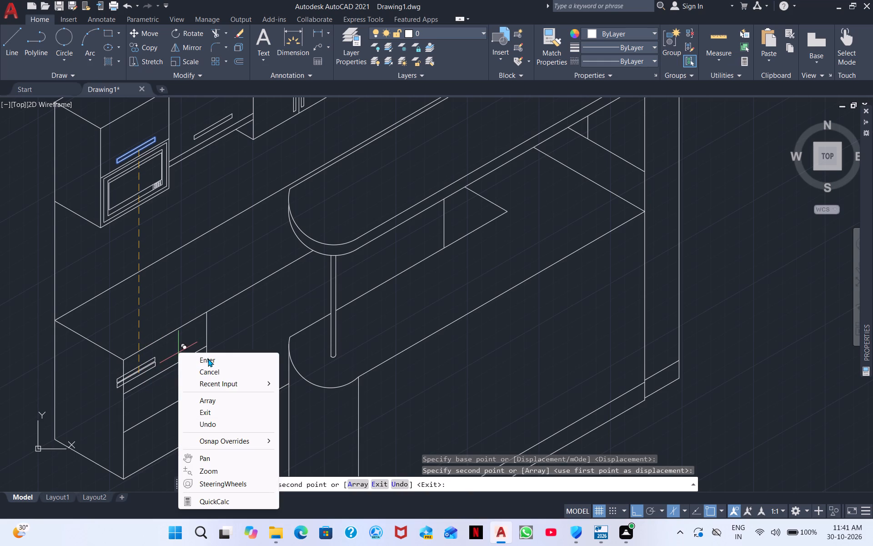
click(208, 359)
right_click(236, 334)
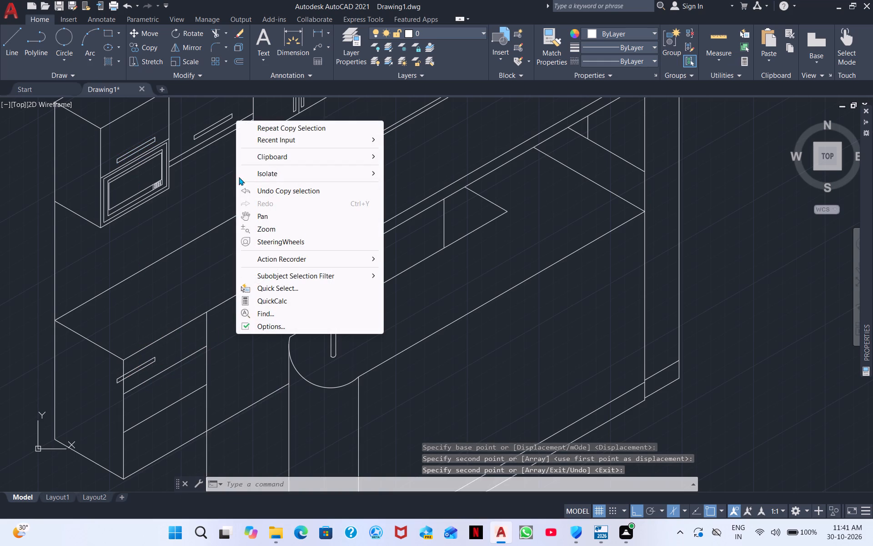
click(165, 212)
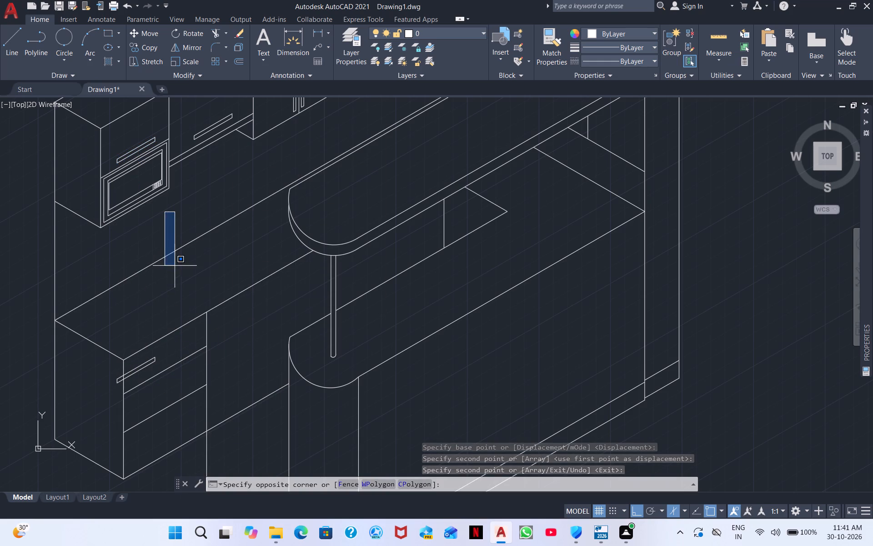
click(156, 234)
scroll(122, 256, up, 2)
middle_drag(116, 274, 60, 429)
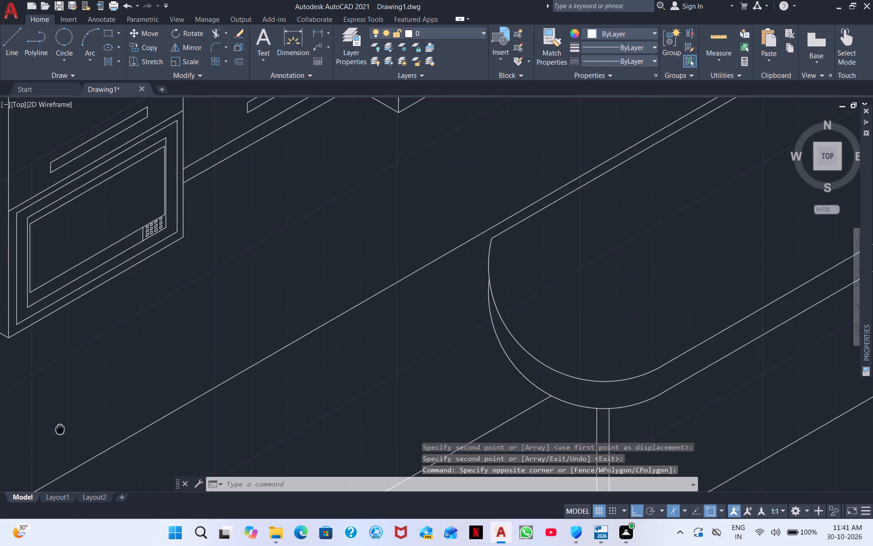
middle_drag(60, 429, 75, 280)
Move the copied handle about 26 units at 30° along the top drawer so it sits within the drawer front.
scroll(109, 300, down, 1)
middle_drag(141, 386, 166, 301)
scroll(167, 299, down, 1)
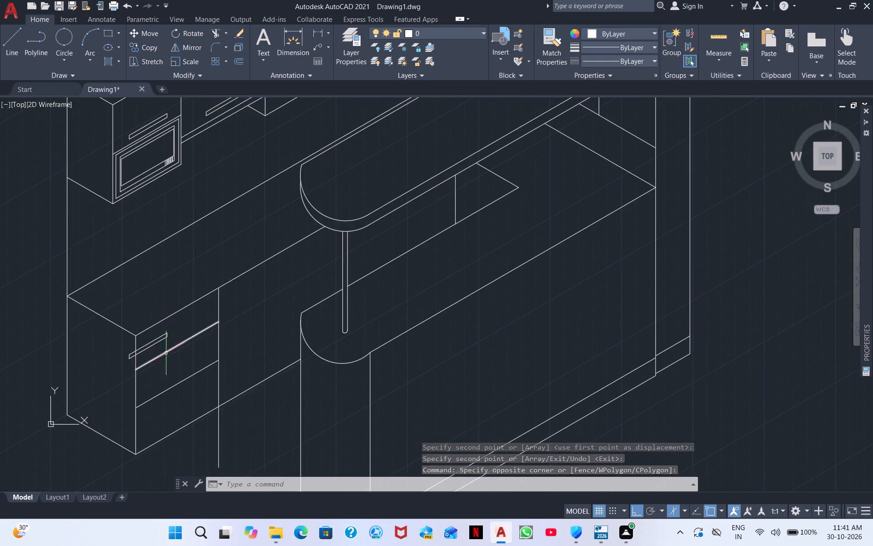
scroll(166, 353, up, 4)
drag(185, 281, 134, 223)
drag(169, 243, 156, 224)
click(156, 224)
middle_drag(97, 271, 356, 154)
scroll(353, 158, down, 1)
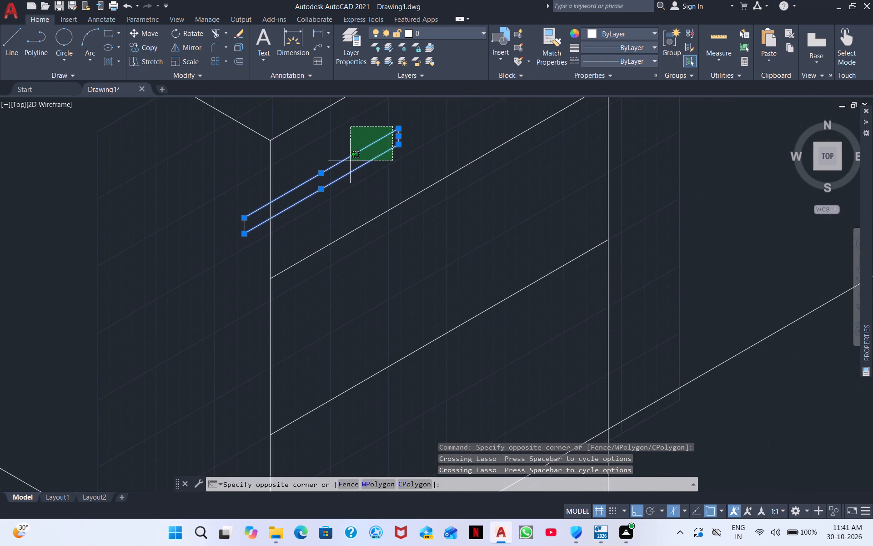
click(351, 162)
drag(260, 236, 244, 232)
click(231, 214)
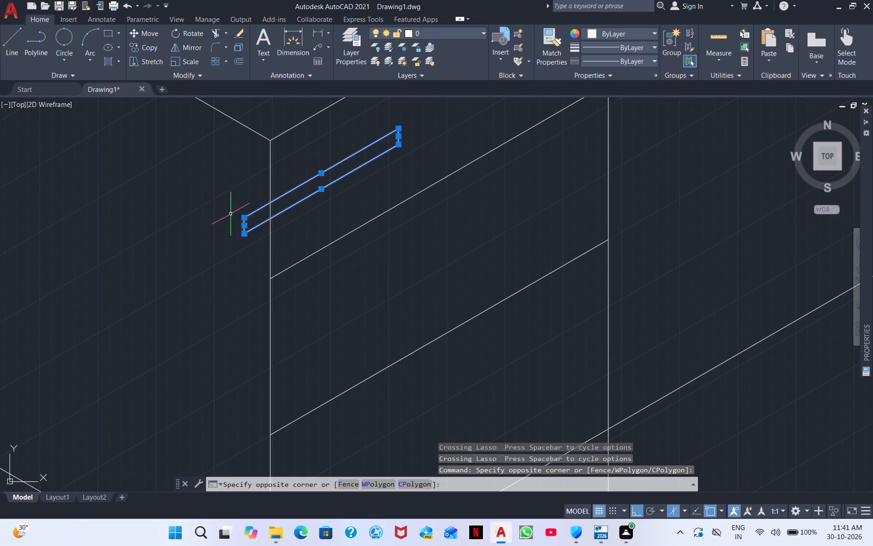
middle_drag(341, 192, 146, 294)
right_click(161, 277)
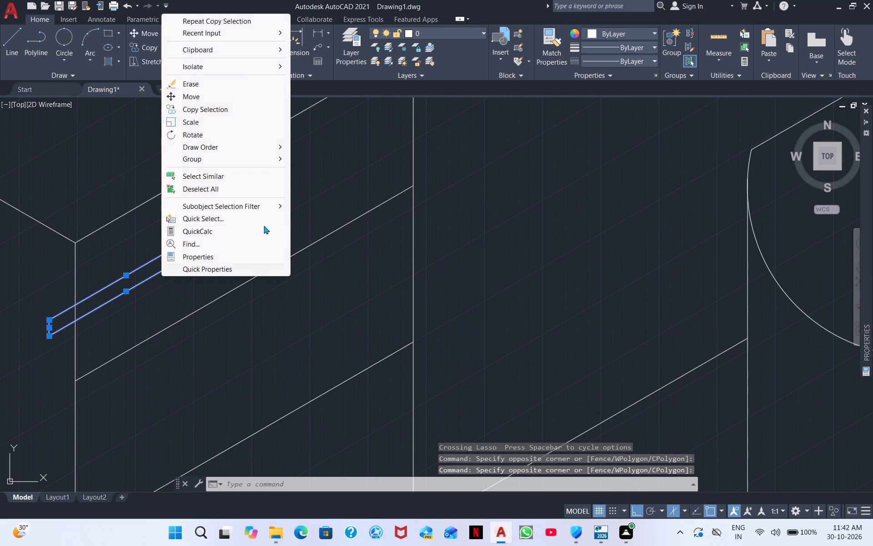
click(218, 98)
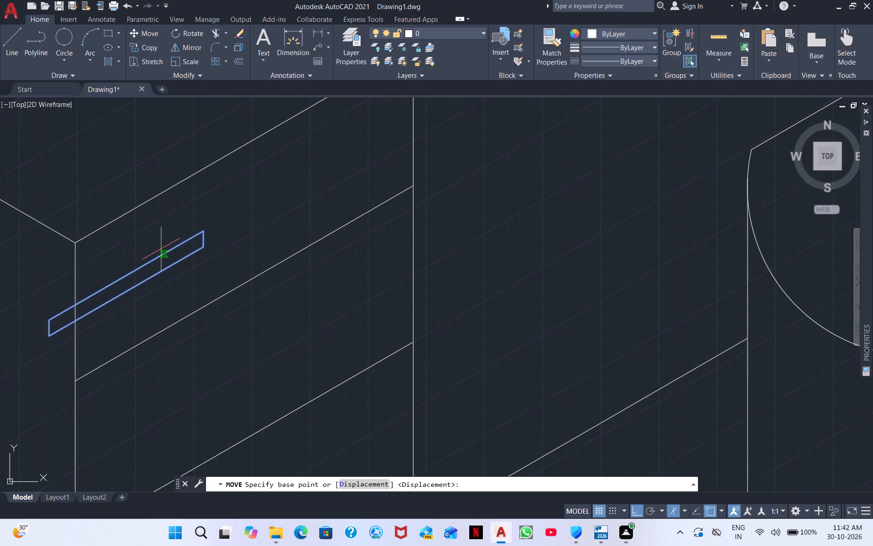
click(167, 258)
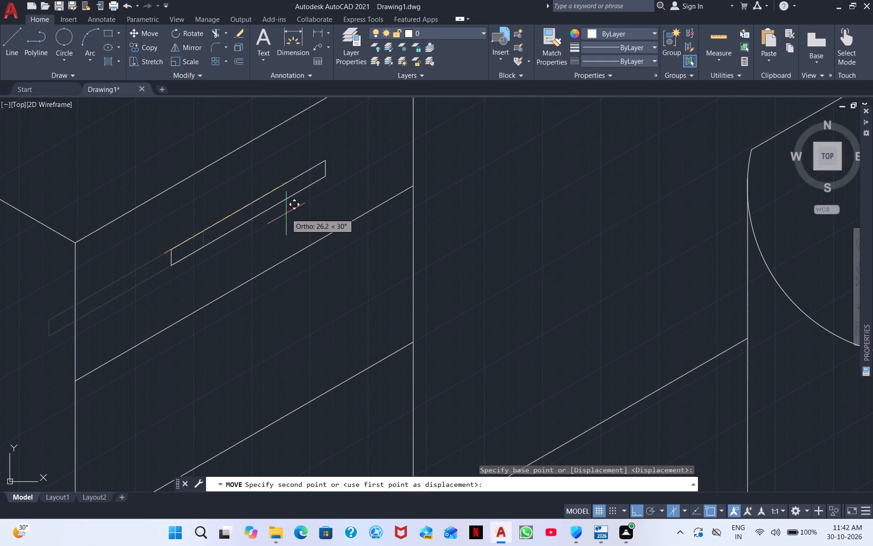
click(287, 209)
Move the top drawer's handle a short distance straight up, closer to the cabinet front's upper edge.
drag(332, 200, 279, 205)
click(213, 187)
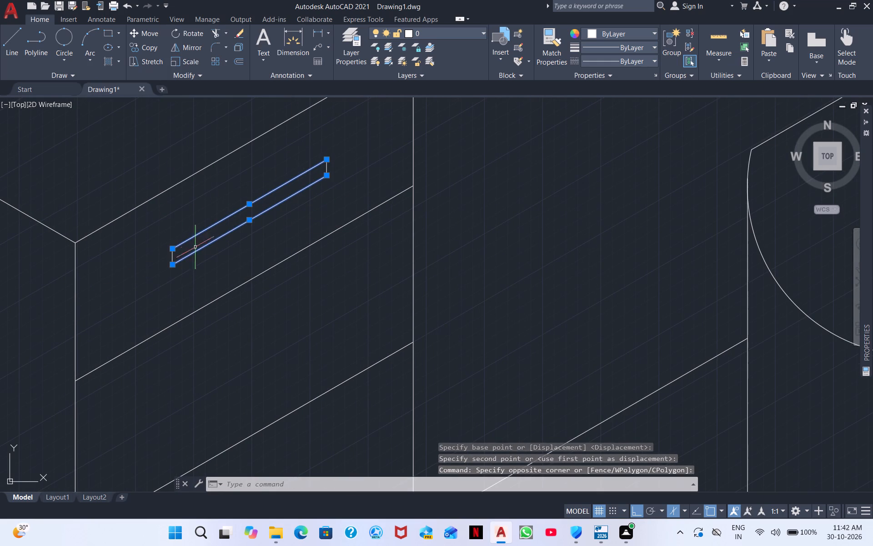
drag(197, 260, 154, 239)
drag(343, 180, 280, 167)
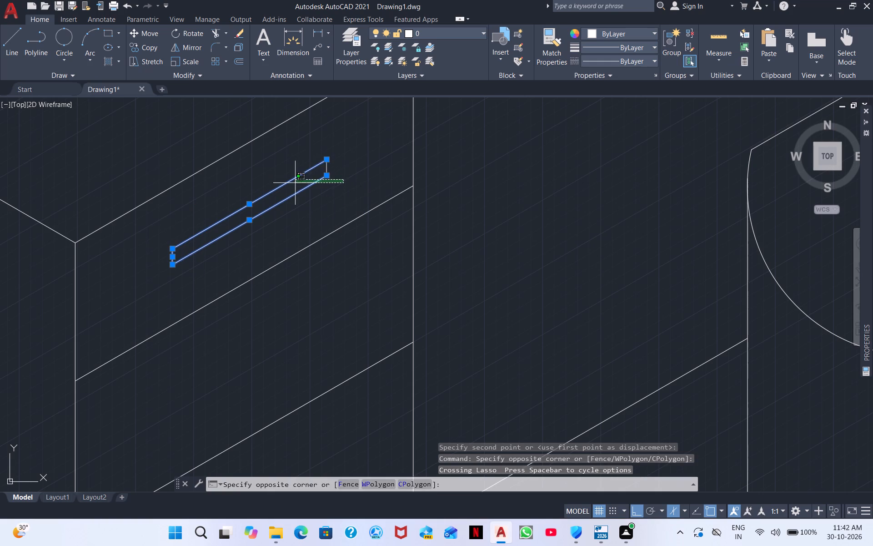
click(308, 162)
right_drag(271, 207, 263, 219)
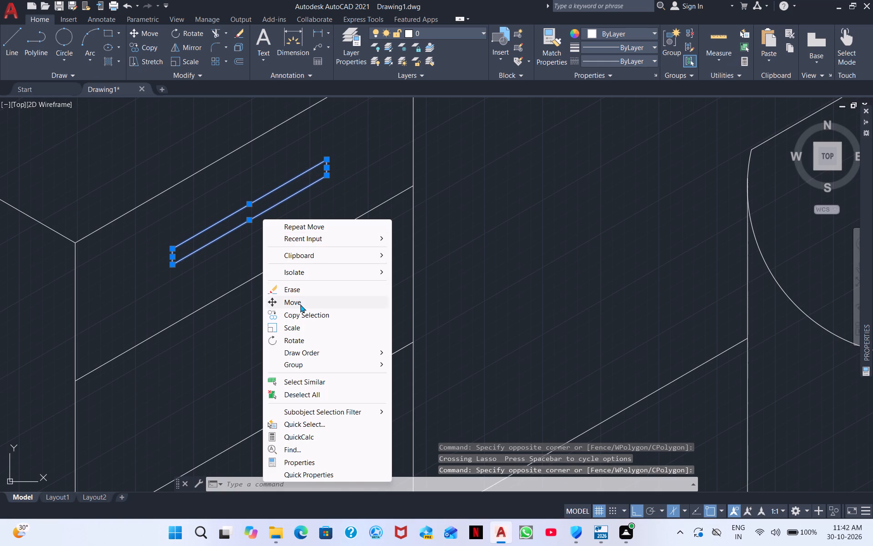
click(300, 304)
click(252, 204)
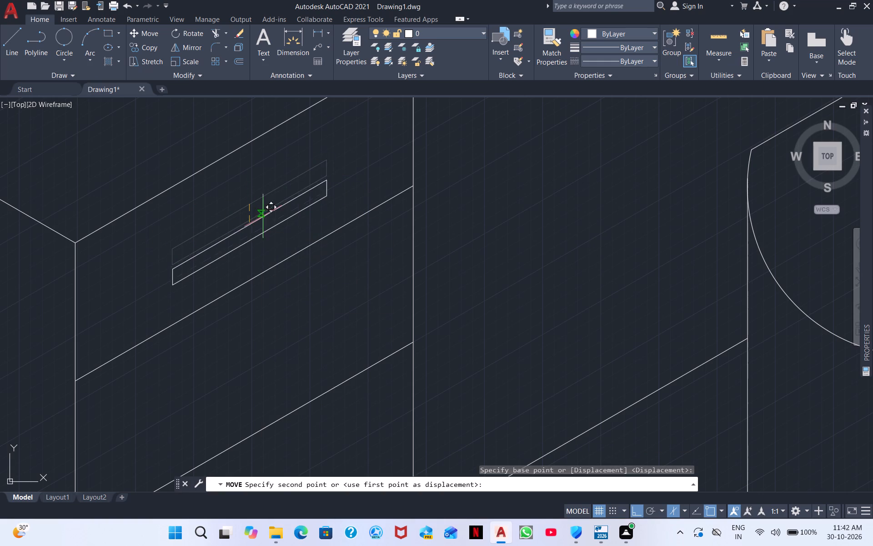
click(247, 169)
scroll(266, 217, down, 2)
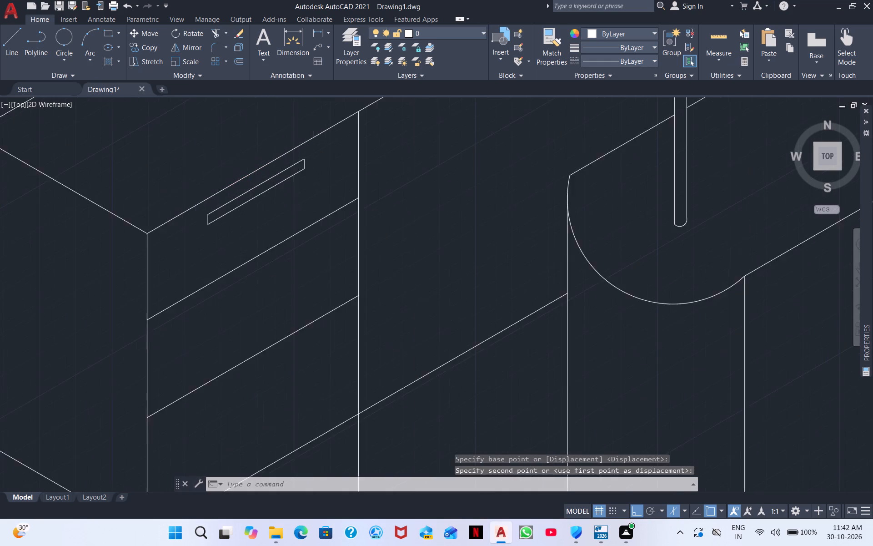
Copy the top drawer's handle straight down onto the middle and bottom drawers.
middle_drag(274, 212, 209, 252)
right_click(211, 251)
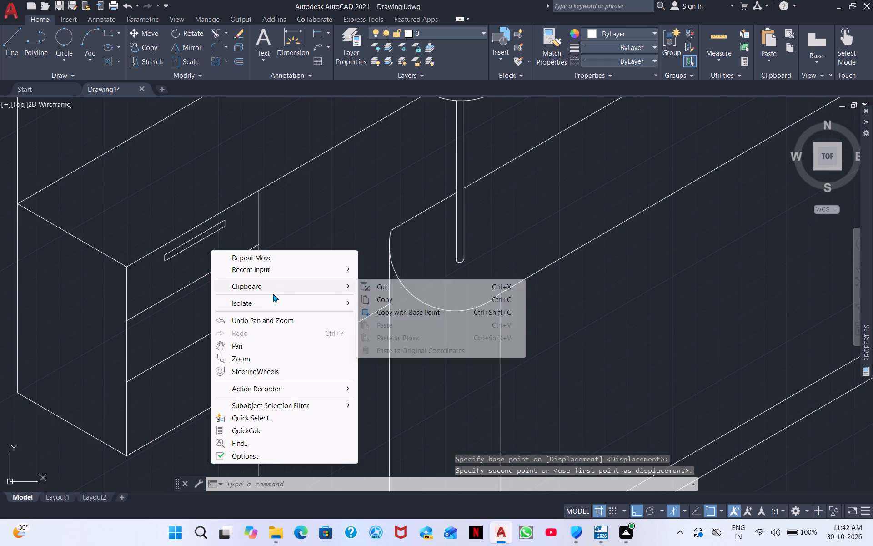
click(216, 238)
drag(231, 241, 220, 226)
drag(238, 242, 216, 217)
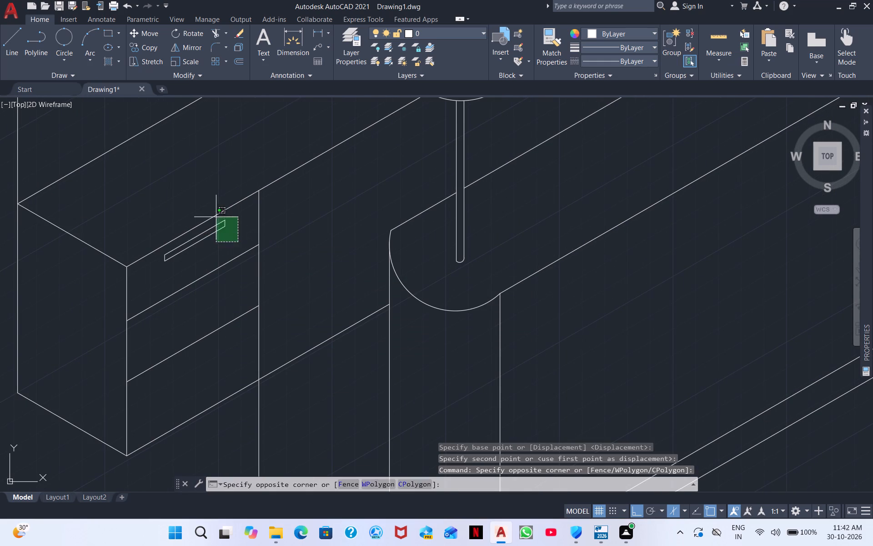
drag(216, 217, 215, 221)
double_click(215, 221)
scroll(211, 247, up, 3)
middle_drag(118, 257, 80, 330)
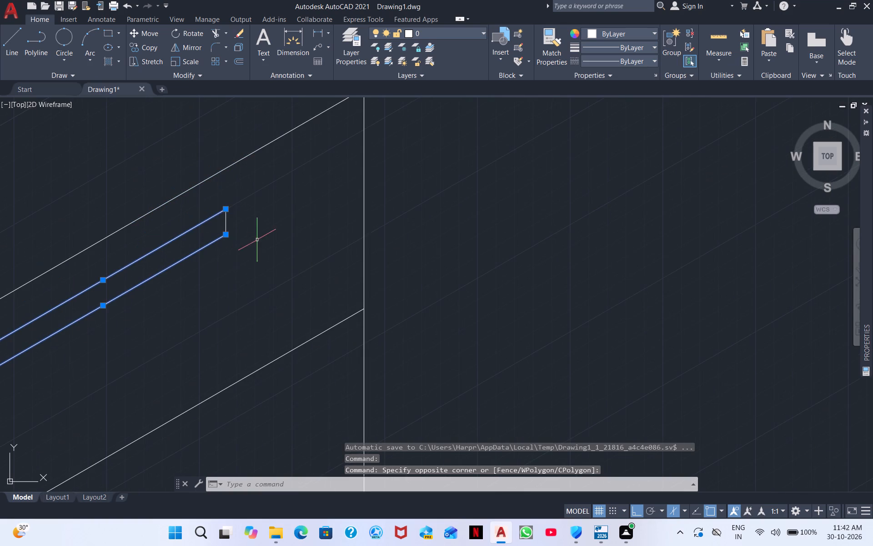
drag(257, 235, 198, 208)
middle_click(265, 212)
middle_drag(129, 301, 271, 208)
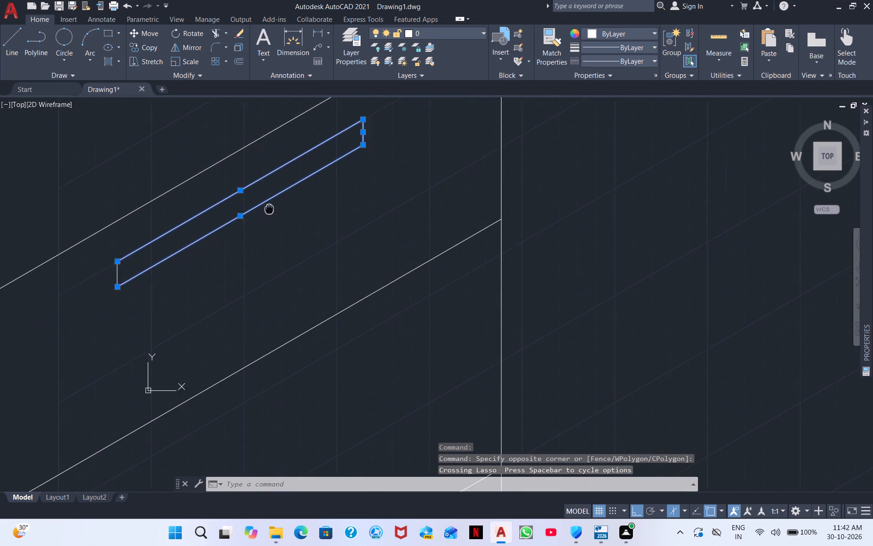
middle_drag(271, 208, 278, 203)
drag(137, 271, 117, 251)
right_click(236, 275)
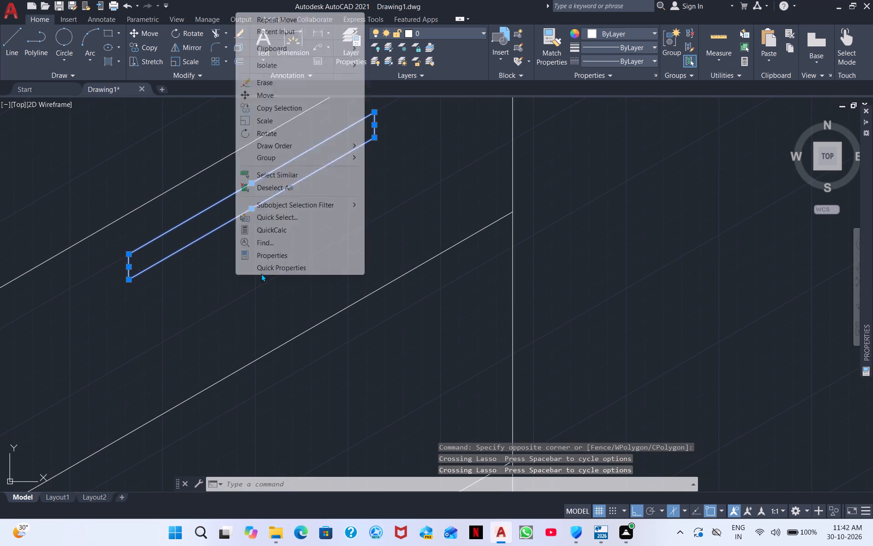
click(273, 110)
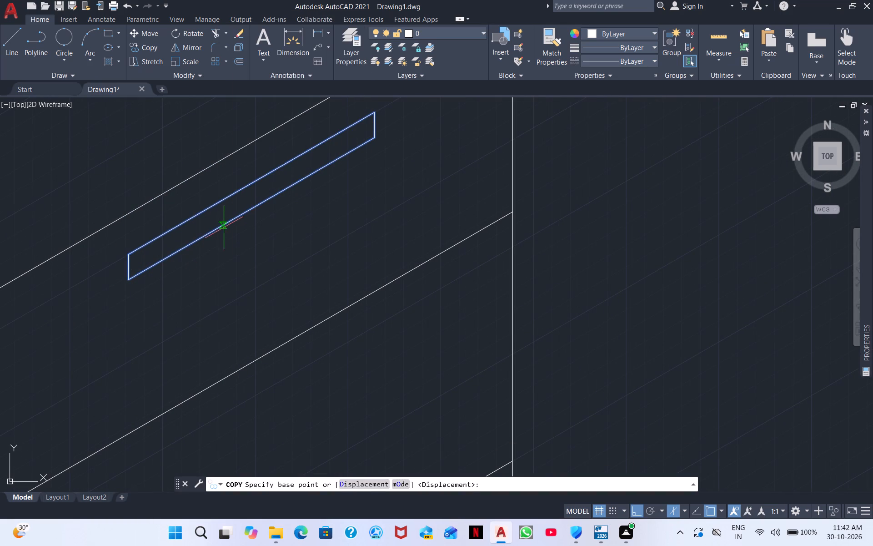
drag(252, 211, 254, 230)
scroll(298, 355, down, 3)
middle_drag(299, 356, 230, 213)
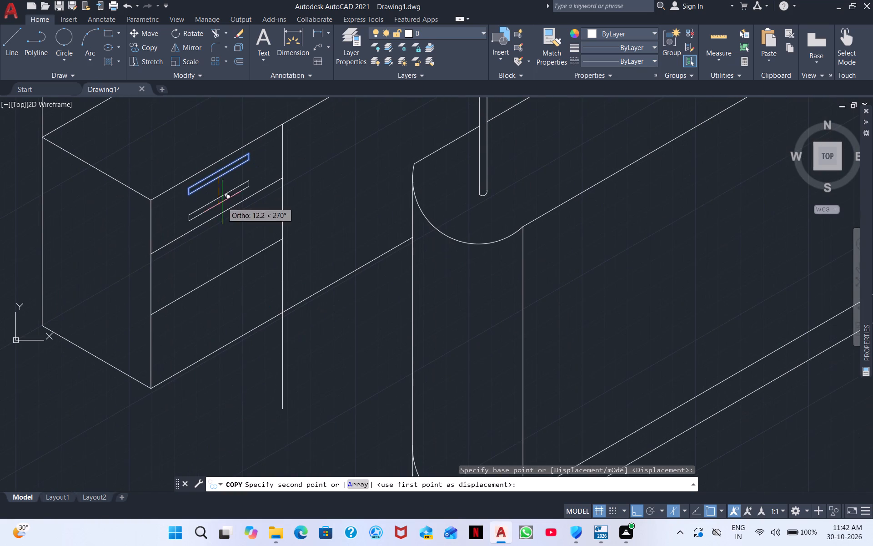
click(233, 222)
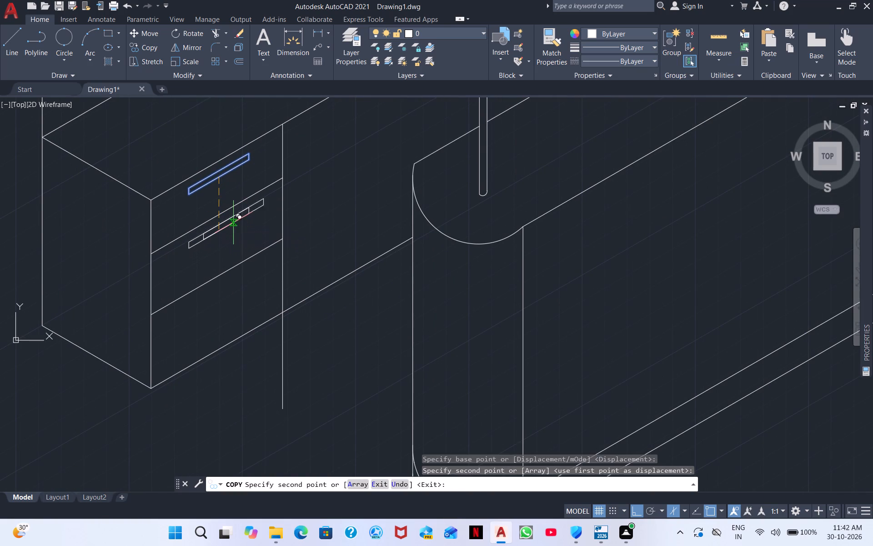
click(248, 273)
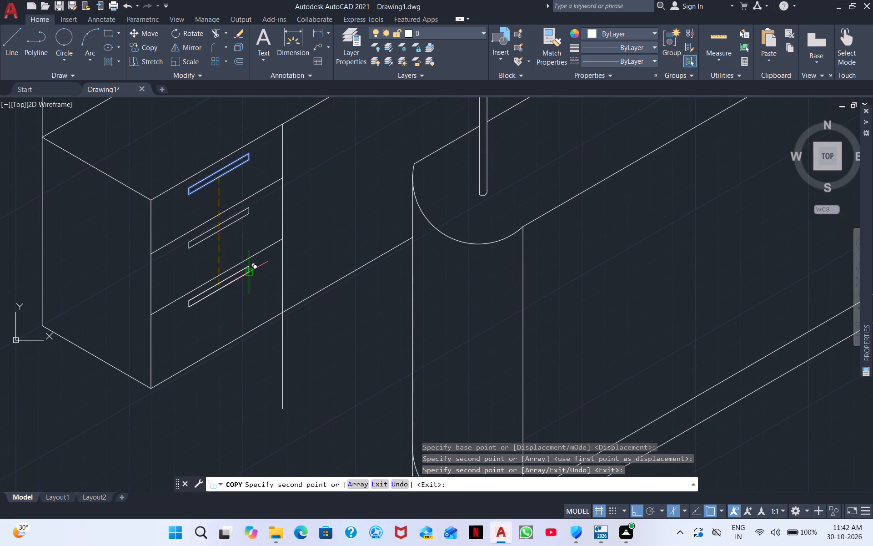
right_click(321, 222)
click(345, 227)
Trim the drawer stack's vertical divider where it extends below the base cabinet's bottom edge.
scroll(321, 225, down, 2)
middle_drag(302, 214, 141, 254)
click(214, 34)
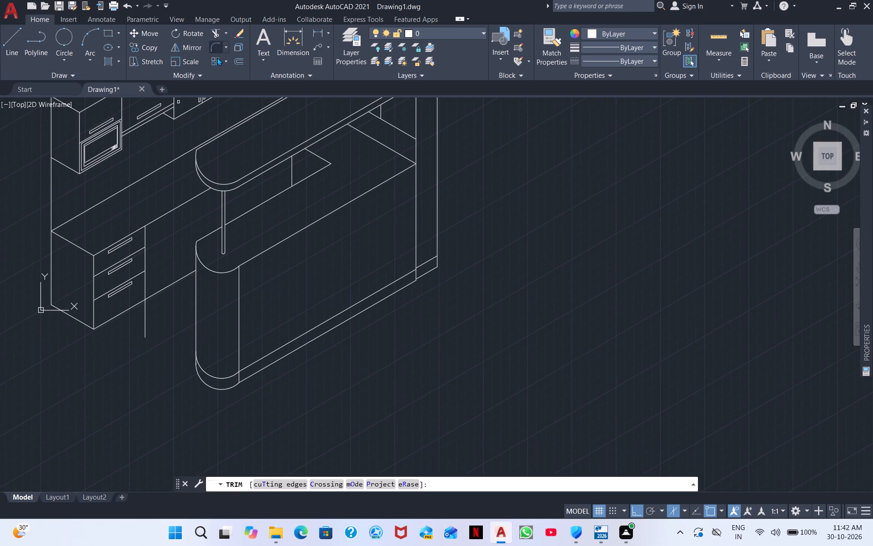
drag(154, 308, 140, 322)
click(138, 323)
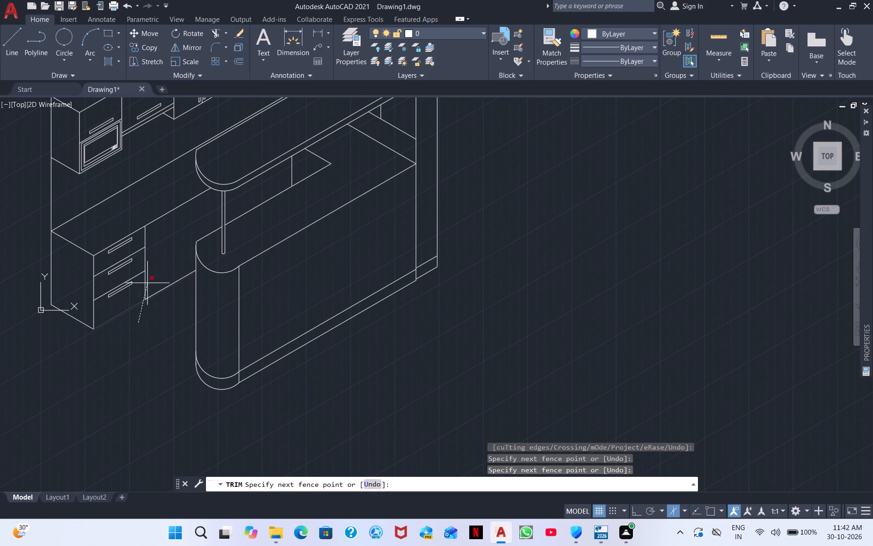
click(163, 309)
Draw a vertical line on the base cabinet front between the drawers and island, from the upper edge to beyond the bottom edge.
middle_drag(167, 230, 101, 227)
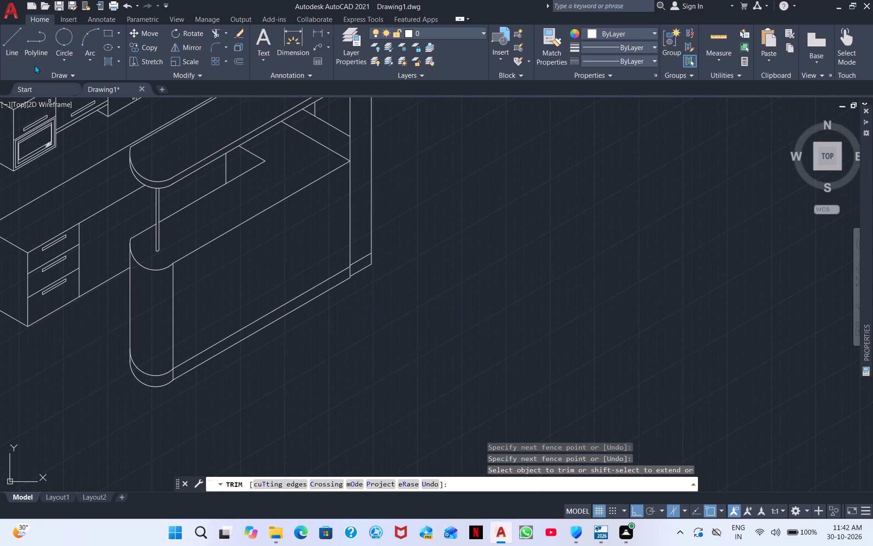
click(10, 33)
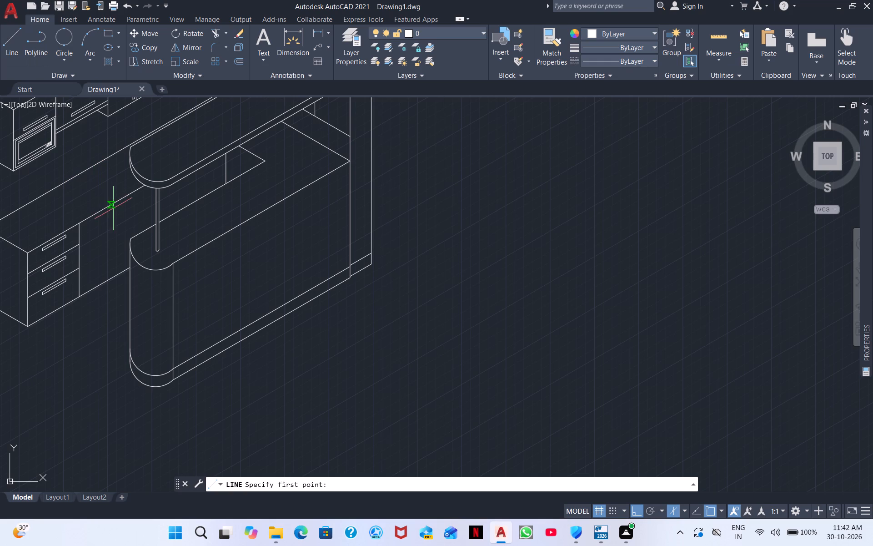
click(117, 204)
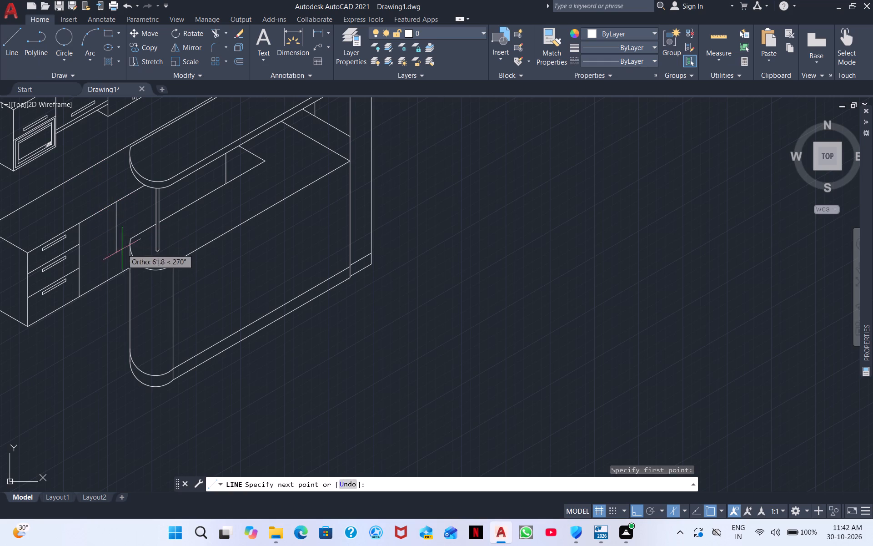
click(119, 307)
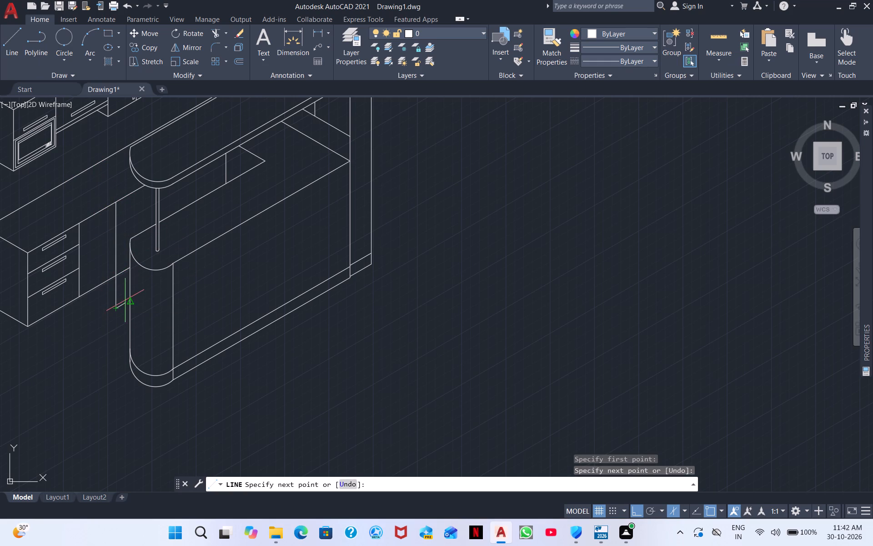
right_click(125, 298)
click(150, 303)
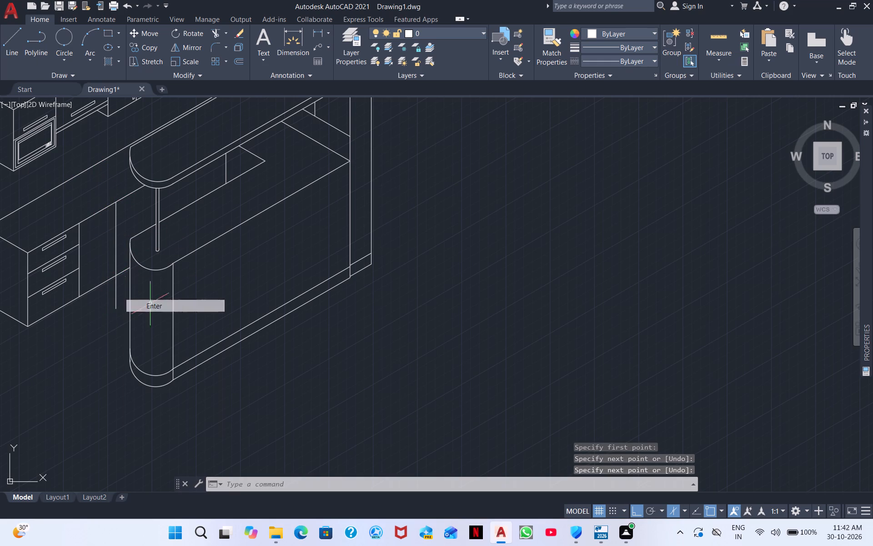
Draw a vertical line down from where the cabinet front's upper edge meets the curved raised counter, overshooting the island top's edge.
right_click(226, 253)
click(257, 258)
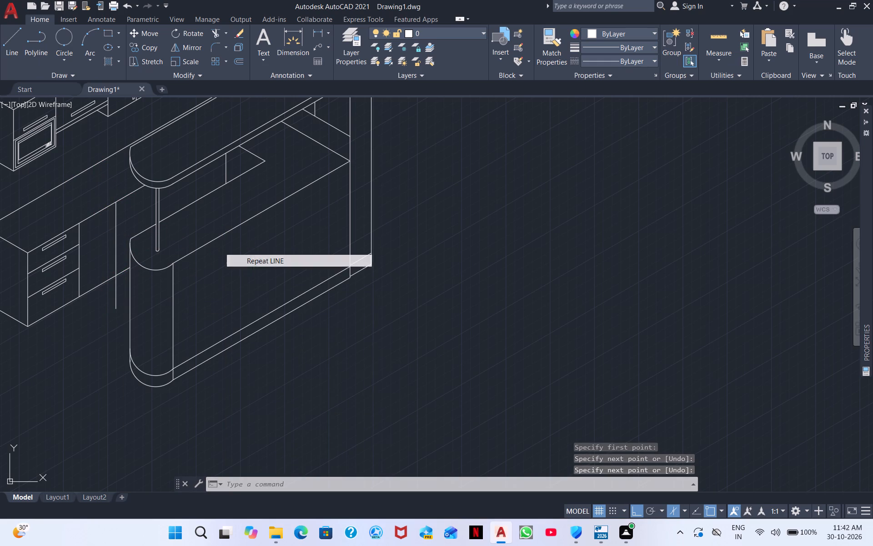
scroll(113, 190, up, 3)
drag(243, 172, 241, 203)
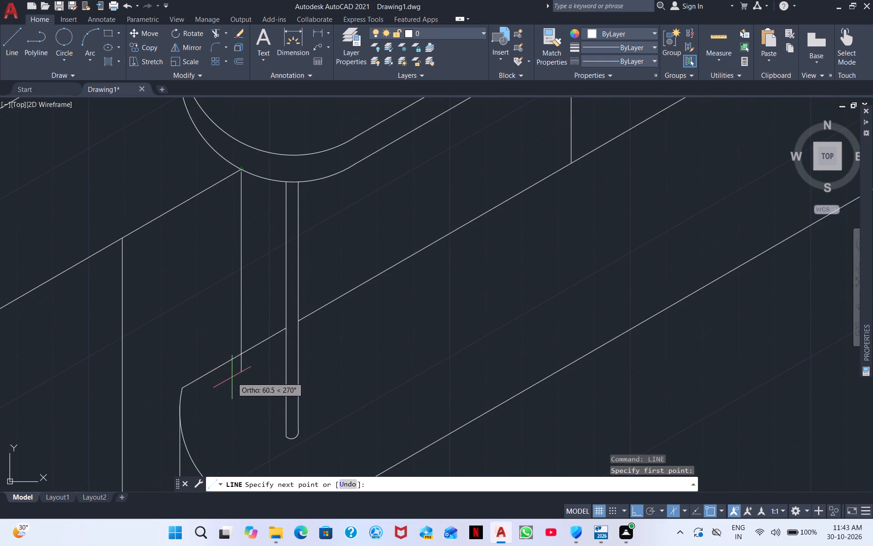
click(236, 389)
right_click(246, 364)
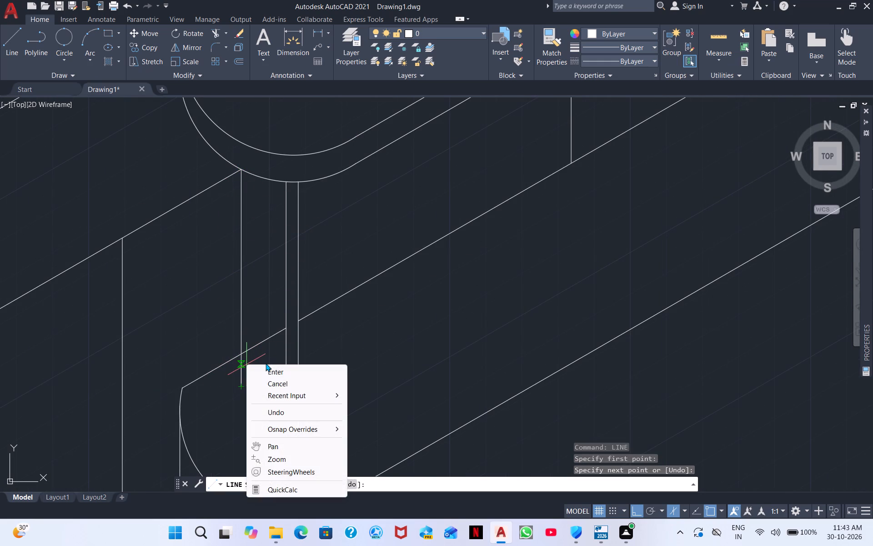
click(268, 373)
Trim the two new vertical lines back to the island top's edge and the base cabinet's bottom edge.
click(216, 30)
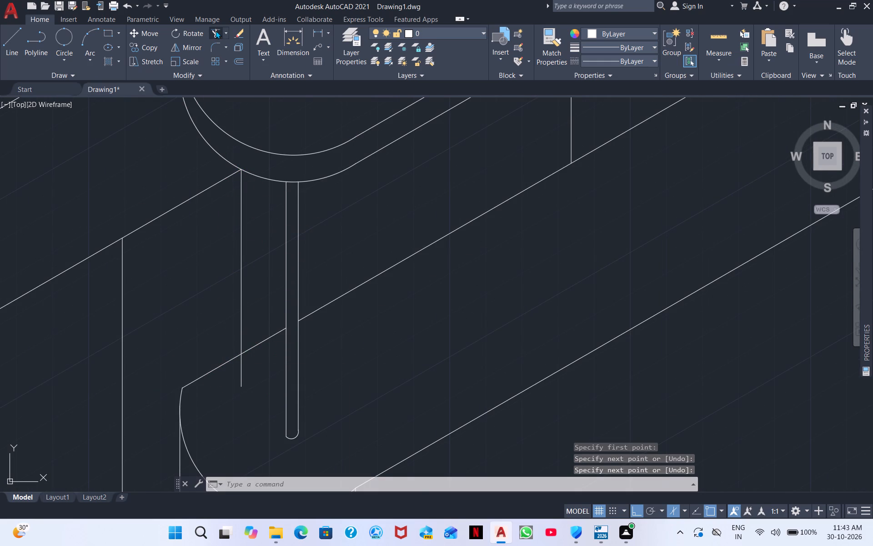
drag(239, 369, 250, 367)
click(250, 367)
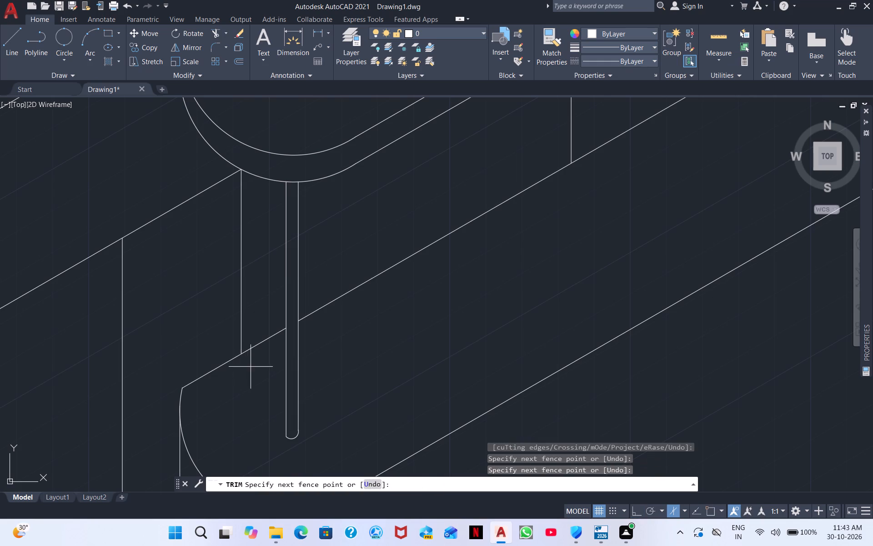
click(232, 373)
middle_drag(156, 323, 200, 158)
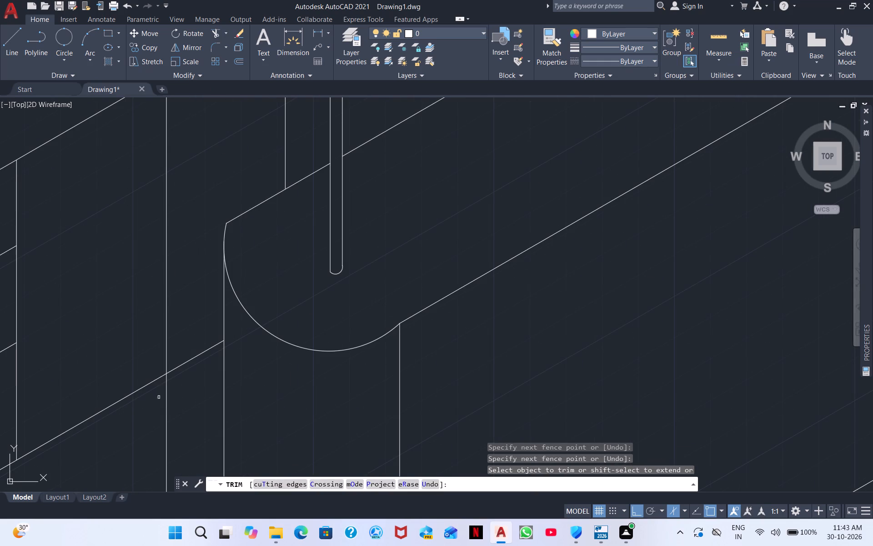
drag(178, 399, 109, 424)
Draw a vertical line from the raised counter's lower edge, between the post and the existing vertical, overshooting the island top's back edge.
middle_drag(165, 390, 78, 211)
scroll(77, 214, down, 2)
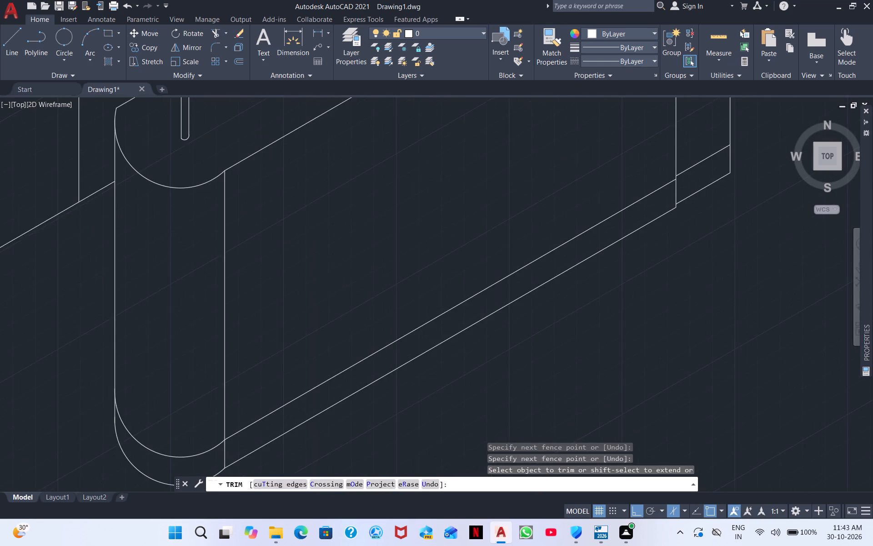
middle_drag(76, 285, 176, 340)
middle_drag(170, 212, 101, 279)
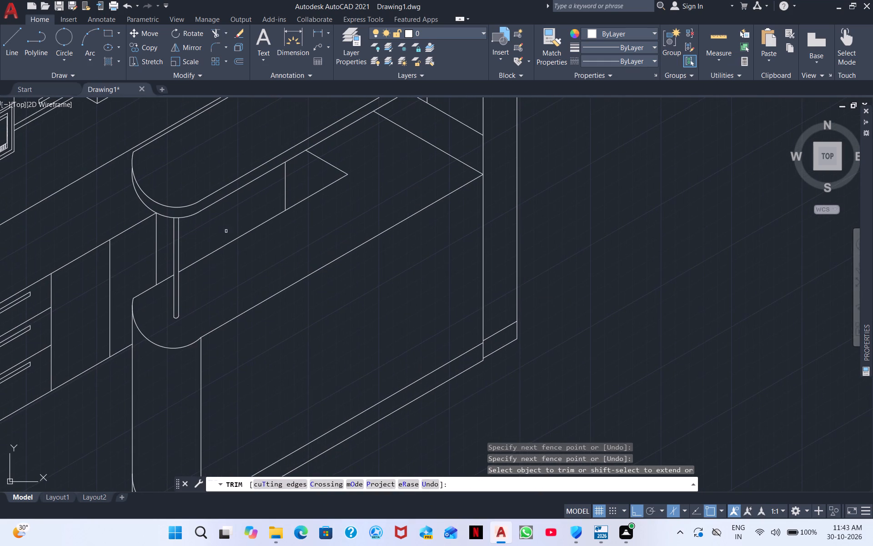
click(20, 38)
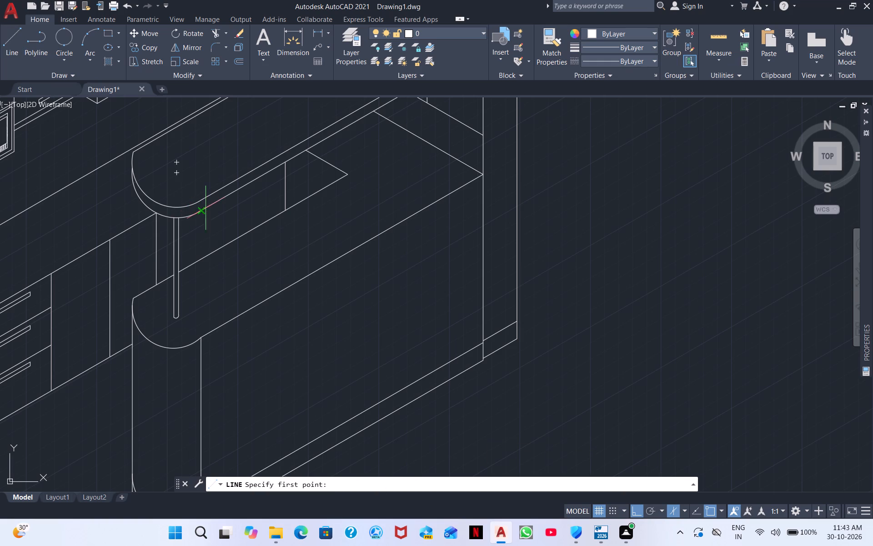
click(227, 194)
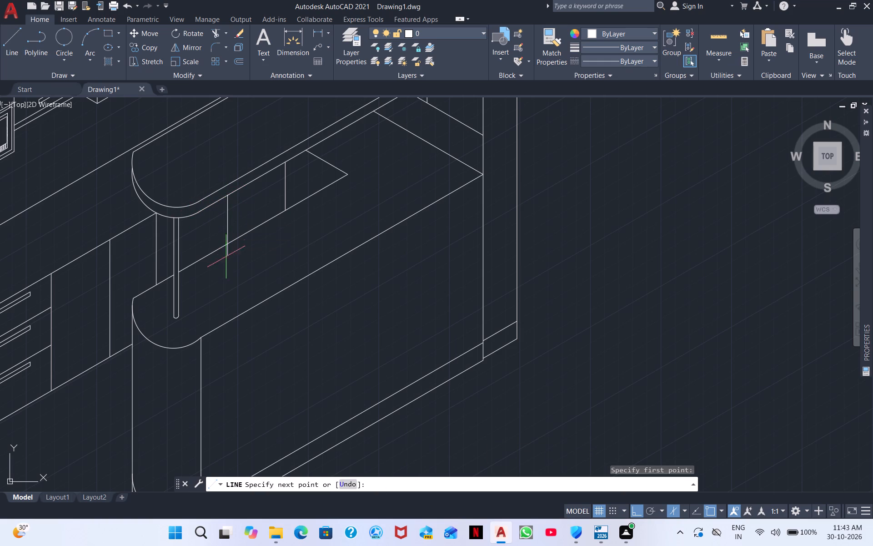
click(226, 279)
right_click(274, 250)
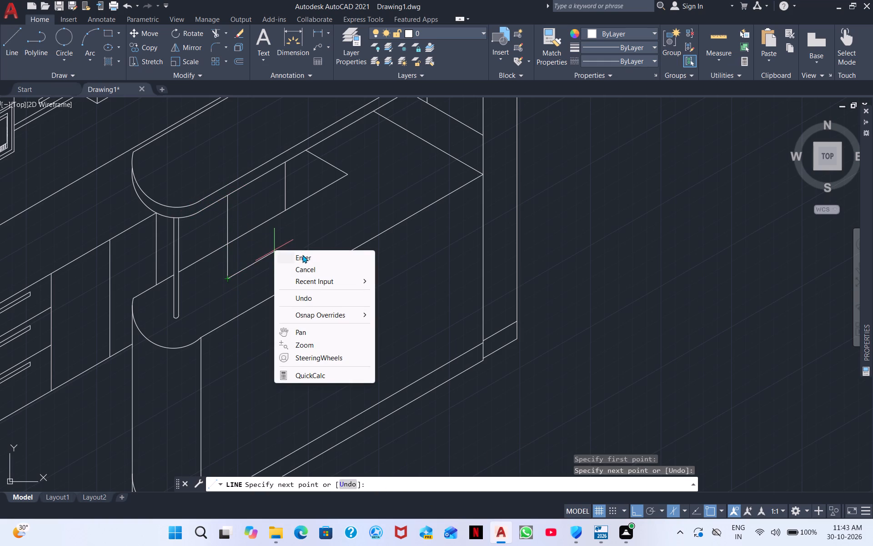
click(302, 255)
Move the vertical line below the raised counter's curved end slightly toward the post, along the island top's back edge.
click(158, 252)
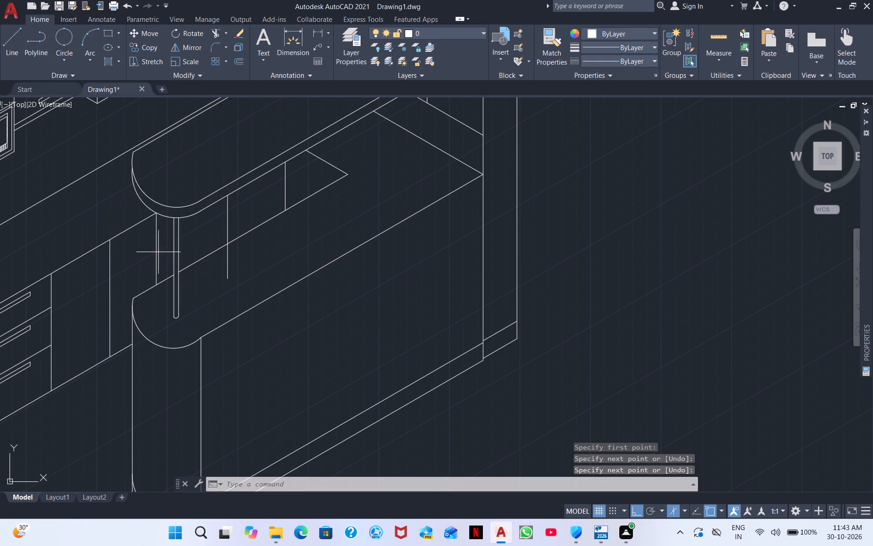
click(152, 246)
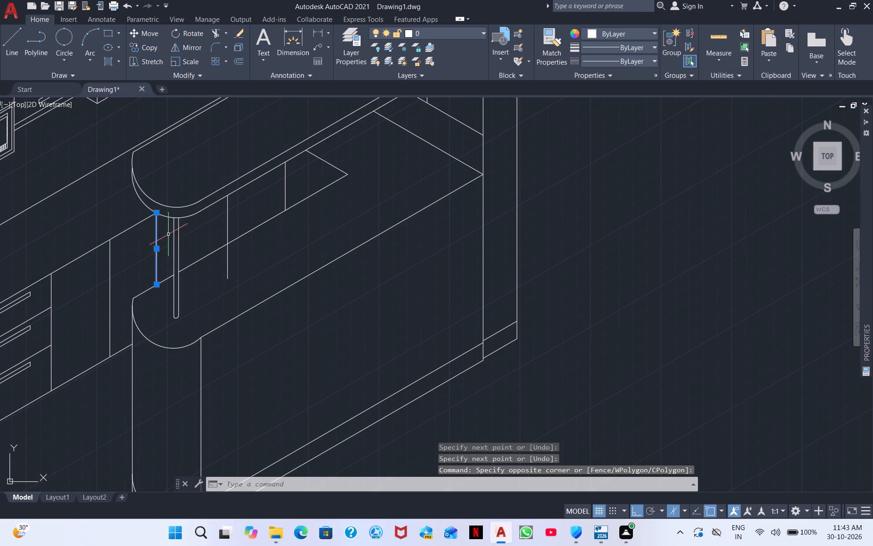
scroll(168, 234, up, 2)
right_click(168, 234)
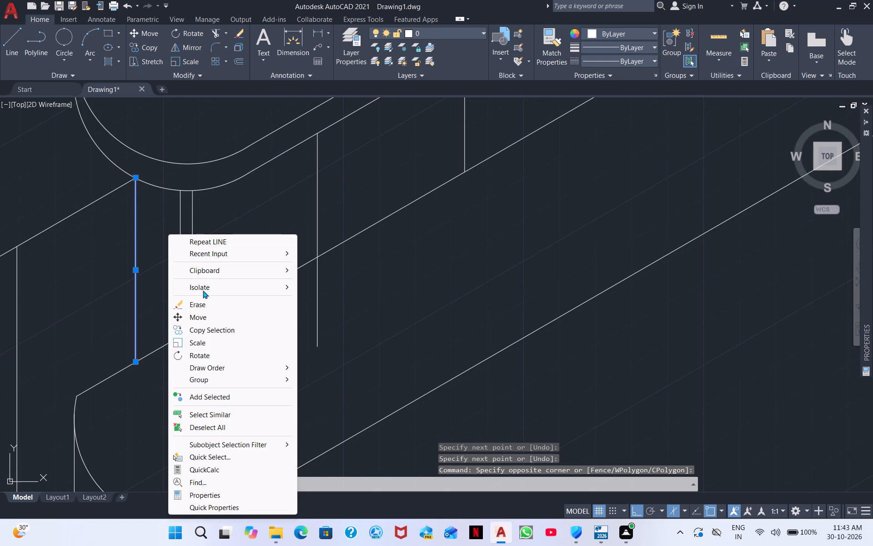
click(197, 319)
click(136, 358)
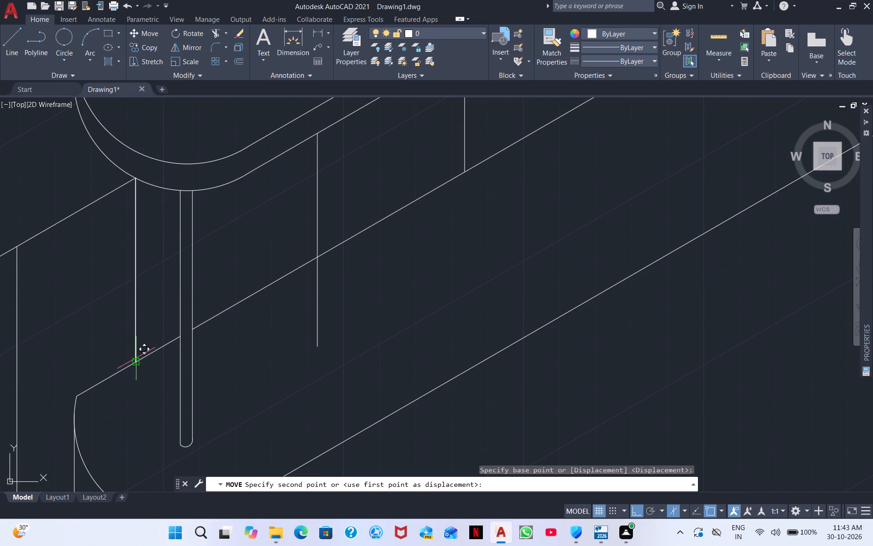
click(158, 348)
Trim the moved line's end above the raised counter's curve and the neighbouring vertical's overshoot past the island top's back edge.
scroll(226, 293, down, 1)
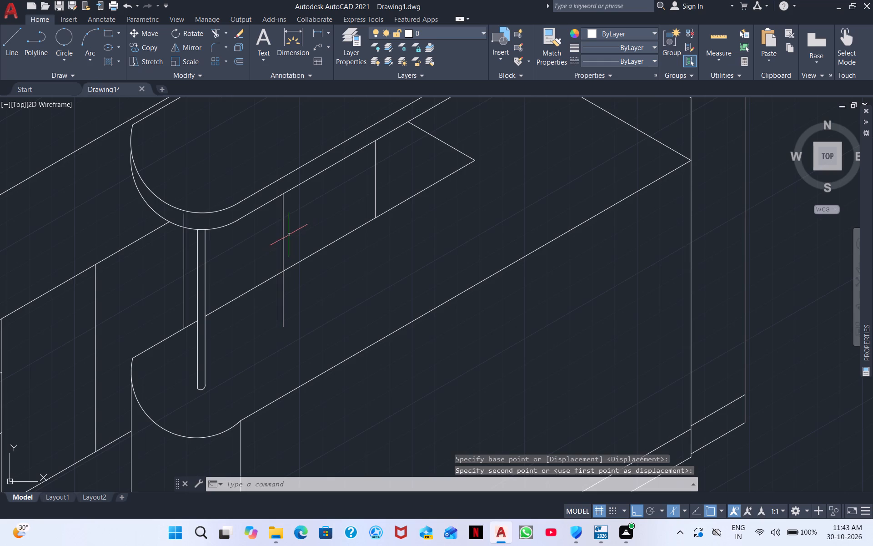
scroll(289, 235, down, 2)
scroll(309, 224, up, 1)
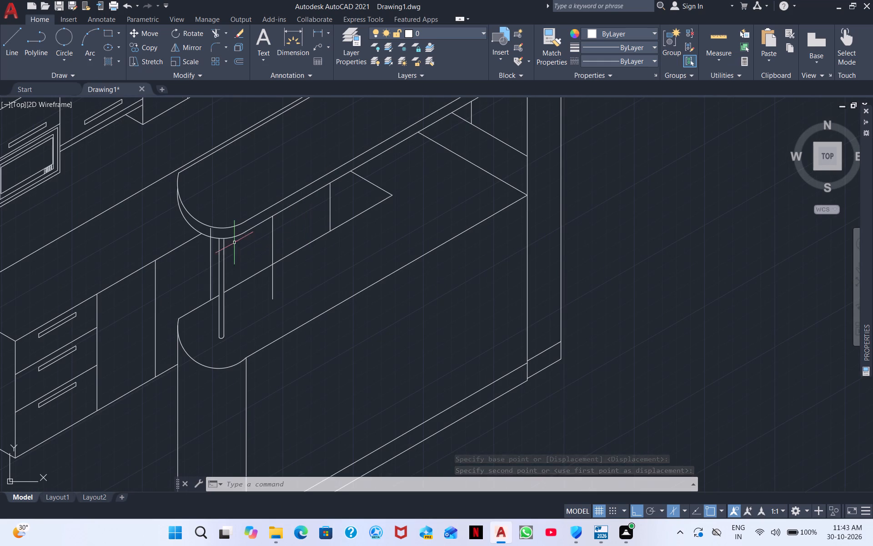
click(217, 33)
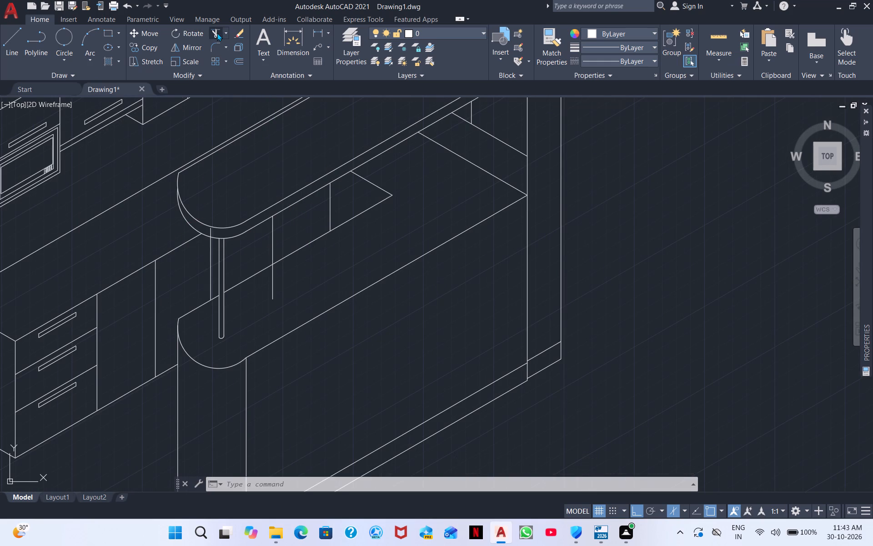
click(211, 232)
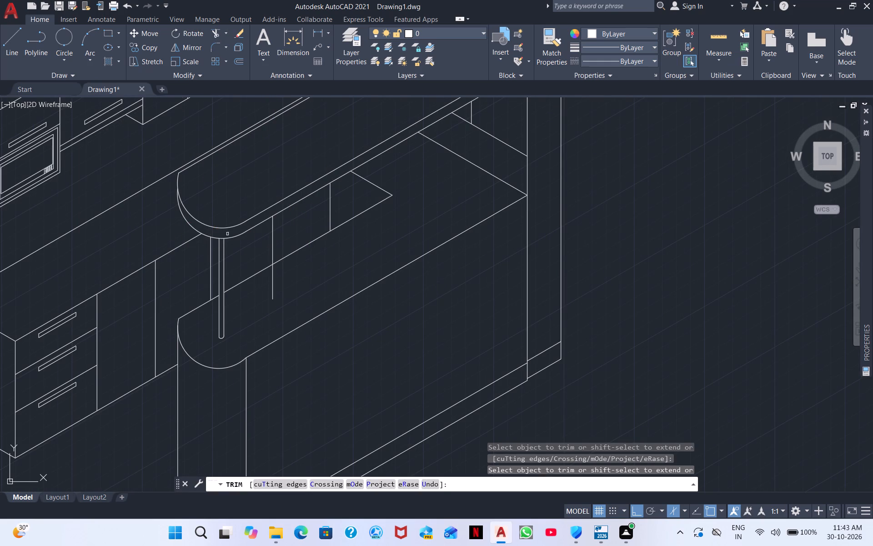
drag(277, 280, 265, 292)
right_click(305, 266)
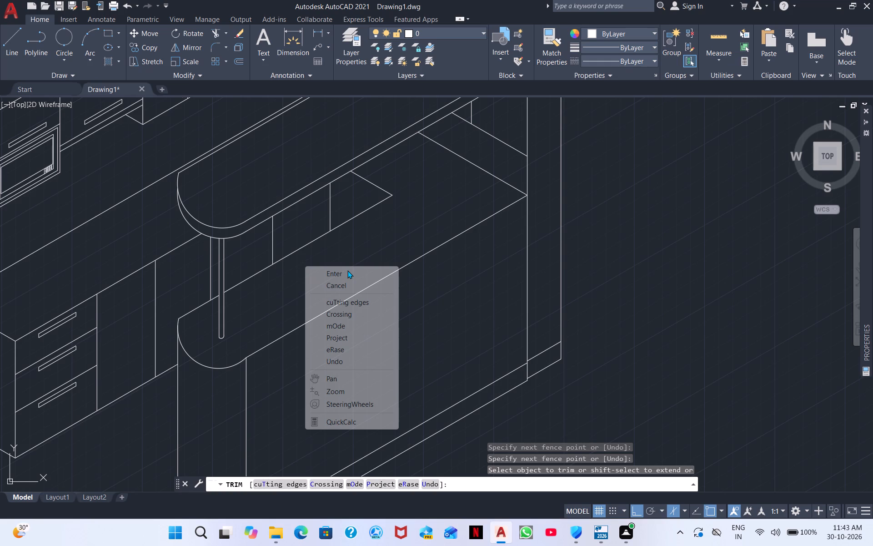
click(347, 270)
Copy the left handle of the upper cabinet pair nearest the microwave straight down onto the base cabinet front beside the island.
scroll(298, 273, down, 1)
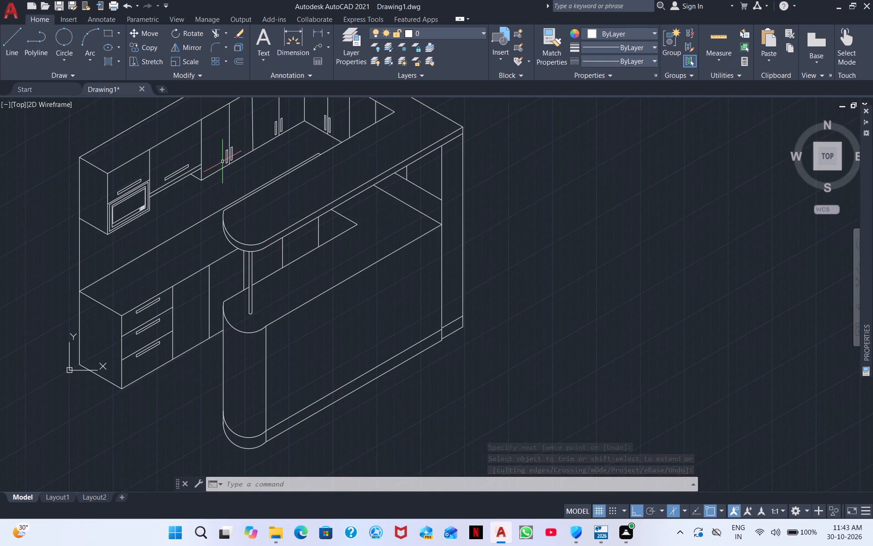
scroll(222, 162, up, 3)
drag(241, 166, 231, 155)
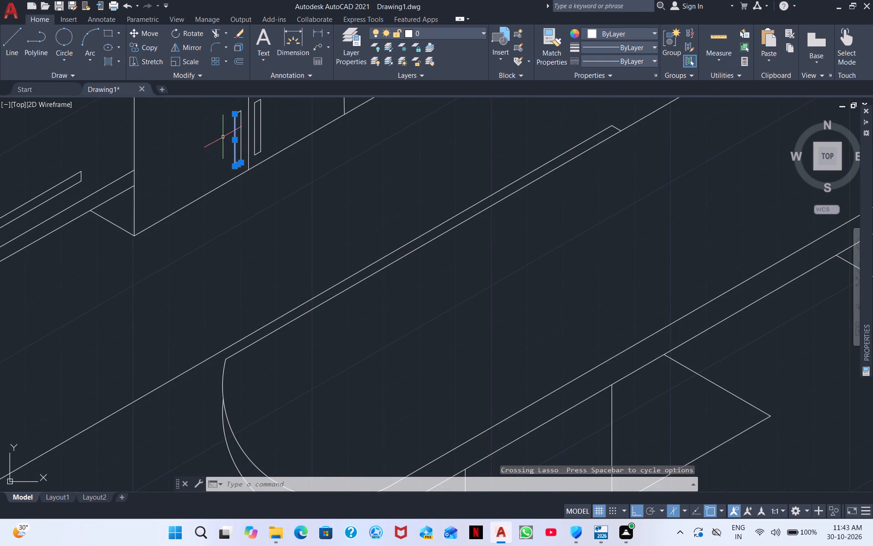
scroll(245, 129, up, 2)
drag(238, 139, 215, 142)
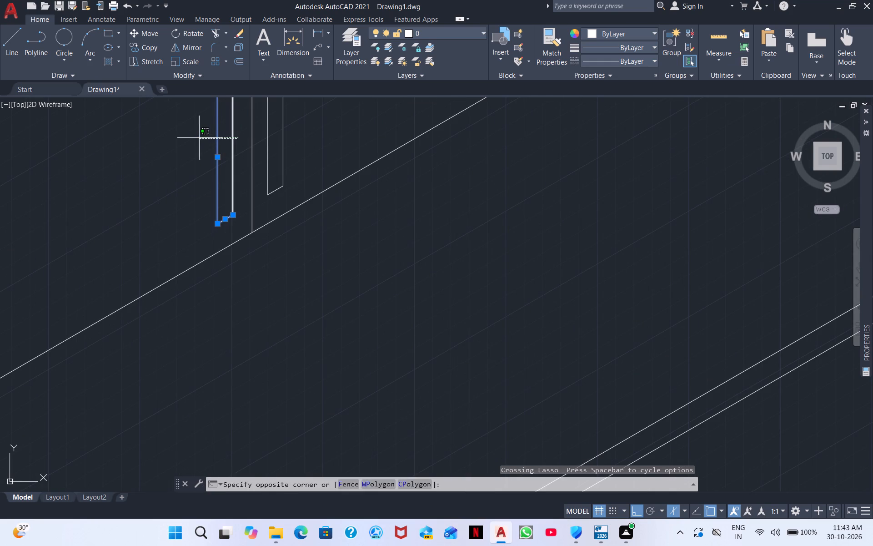
click(199, 138)
middle_drag(196, 141, 68, 302)
drag(104, 253, 88, 238)
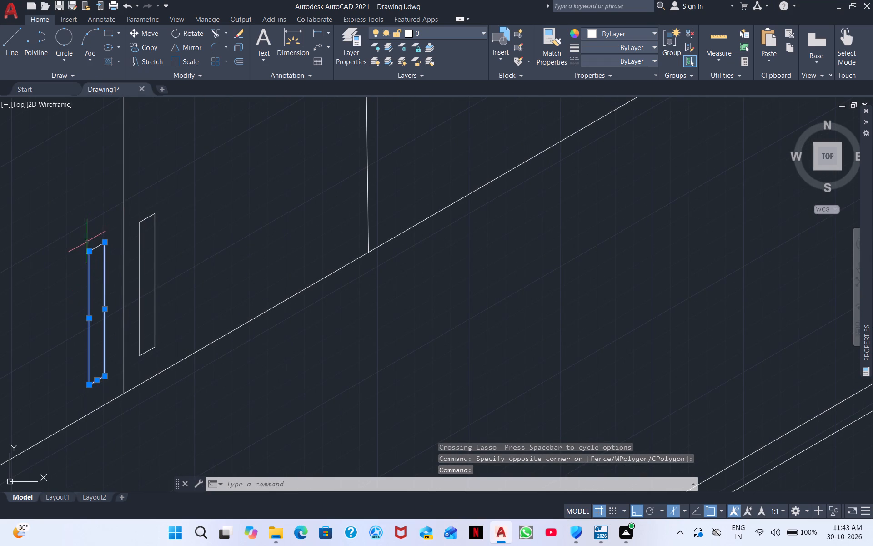
drag(100, 263, 71, 224)
right_click(33, 260)
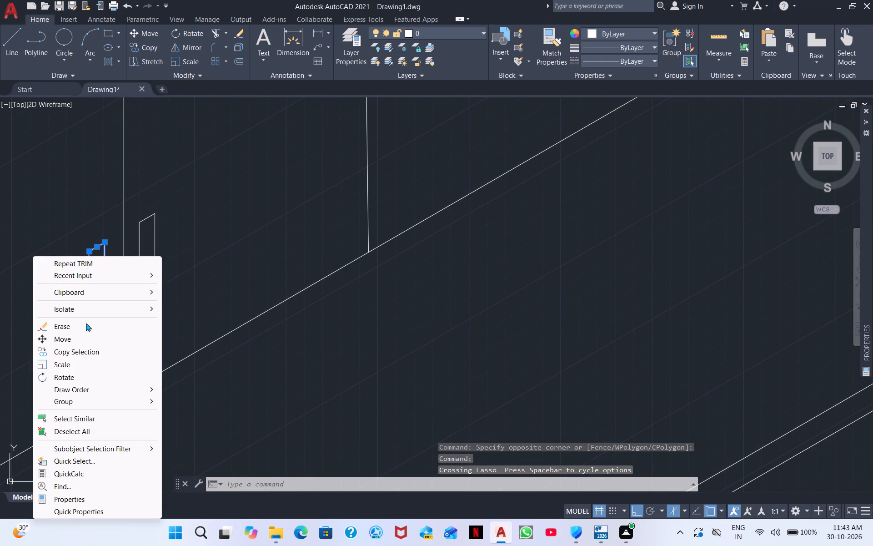
click(80, 350)
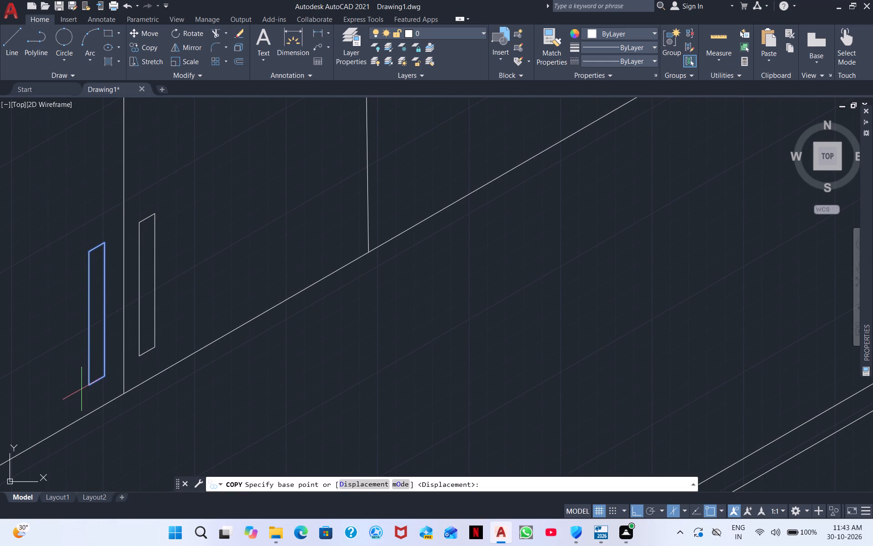
click(86, 389)
scroll(53, 368, down, 3)
middle_drag(71, 360, 81, 138)
scroll(96, 310, down, 1)
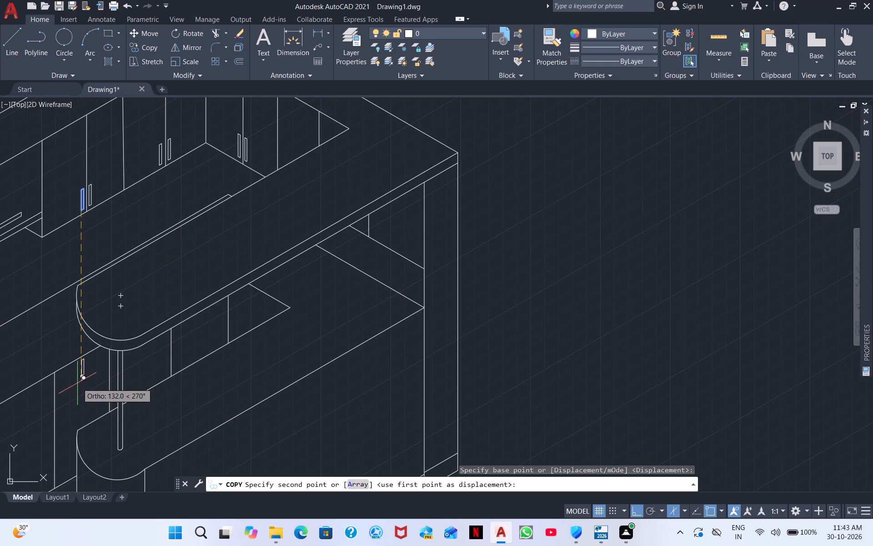
click(88, 392)
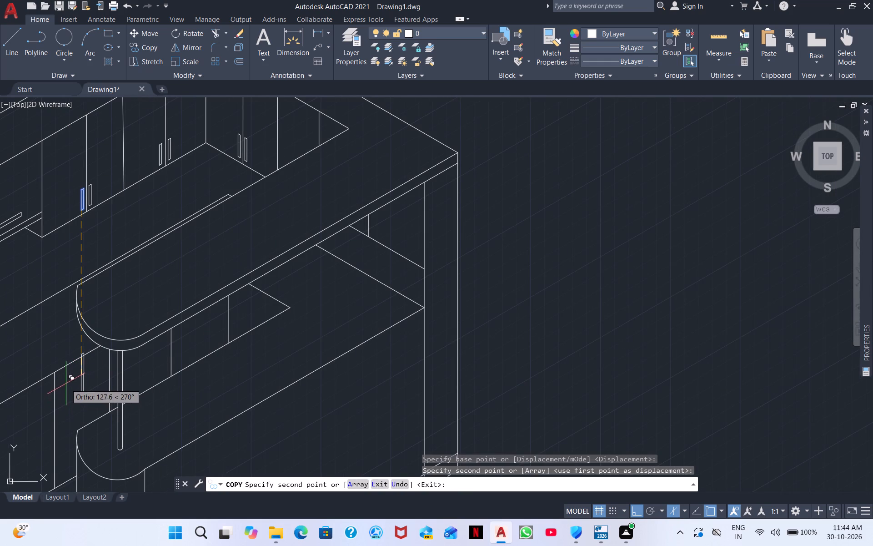
key(Escape)
Move the copied handle about 20 units along the cabinet front, close to the vertical division between the drawers and island.
scroll(76, 388, up, 2)
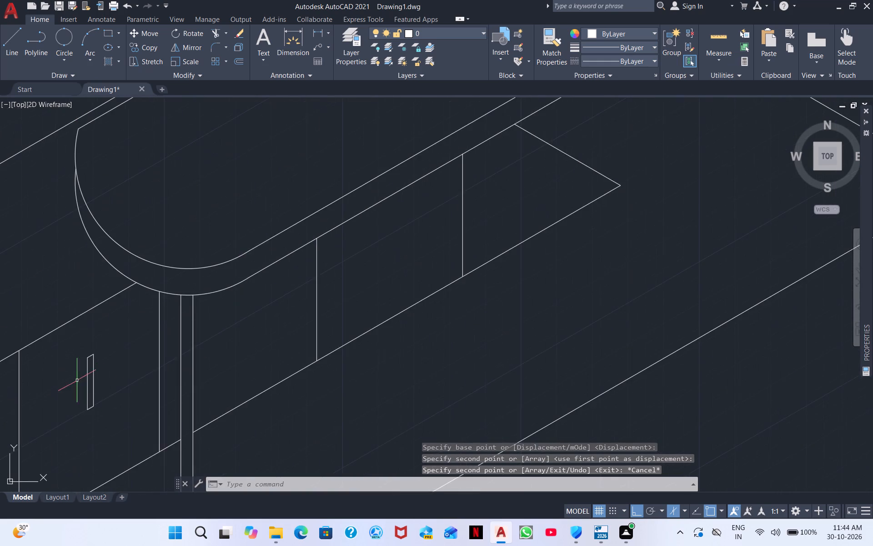
scroll(108, 394, up, 2)
drag(103, 435, 86, 434)
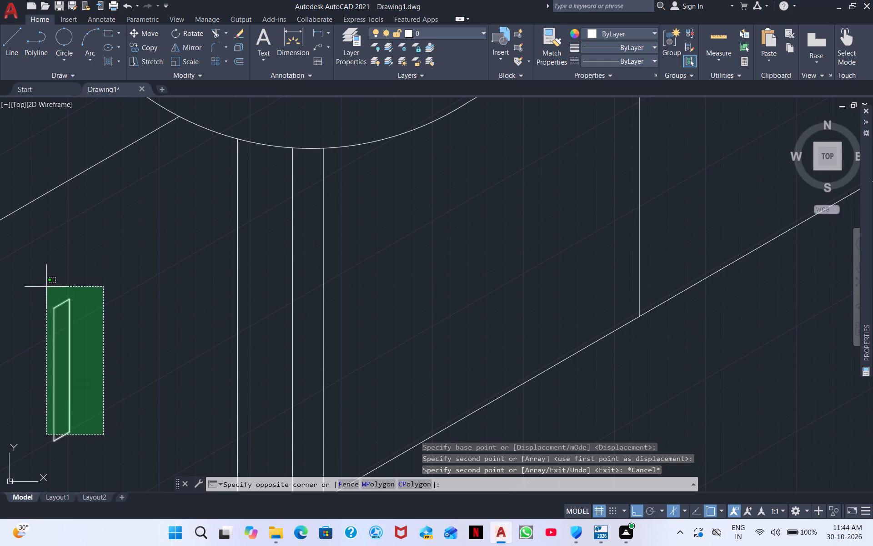
click(46, 287)
middle_drag(77, 364, 212, 220)
scroll(177, 272, down, 1)
right_click(204, 281)
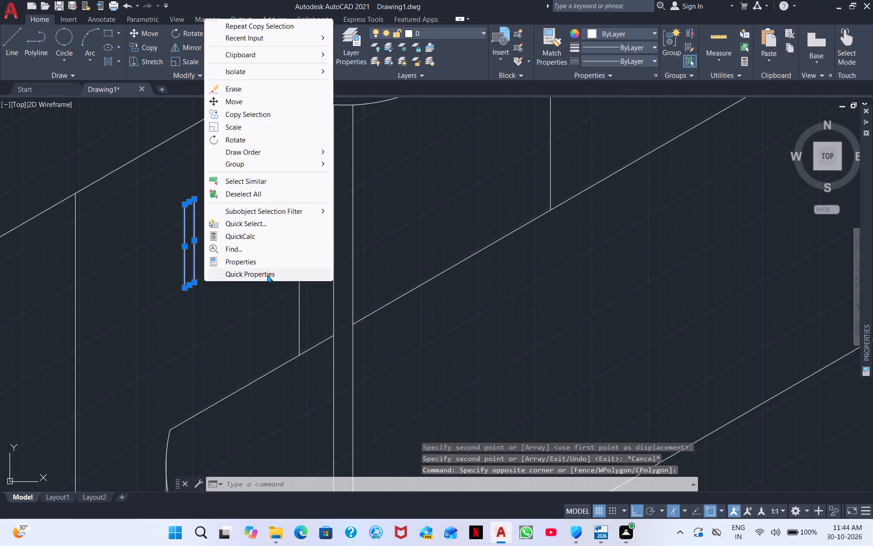
click(248, 102)
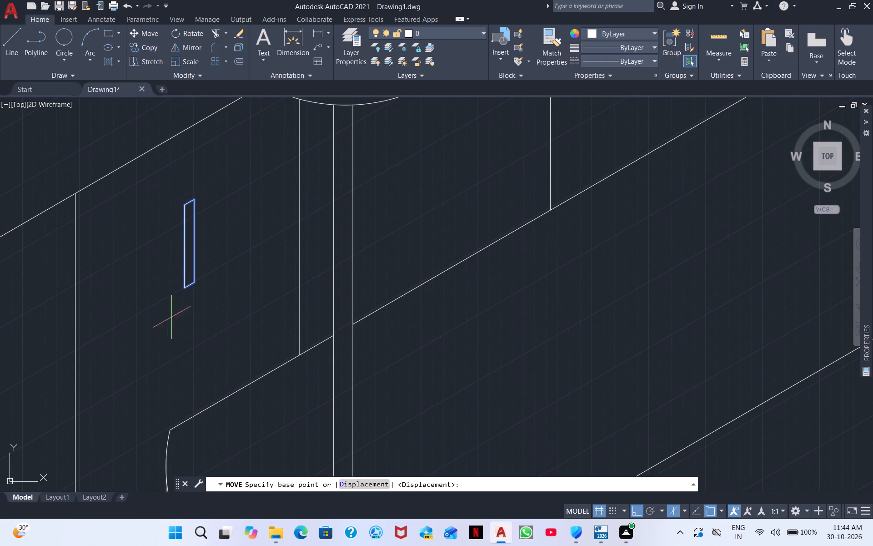
drag(186, 287, 179, 290)
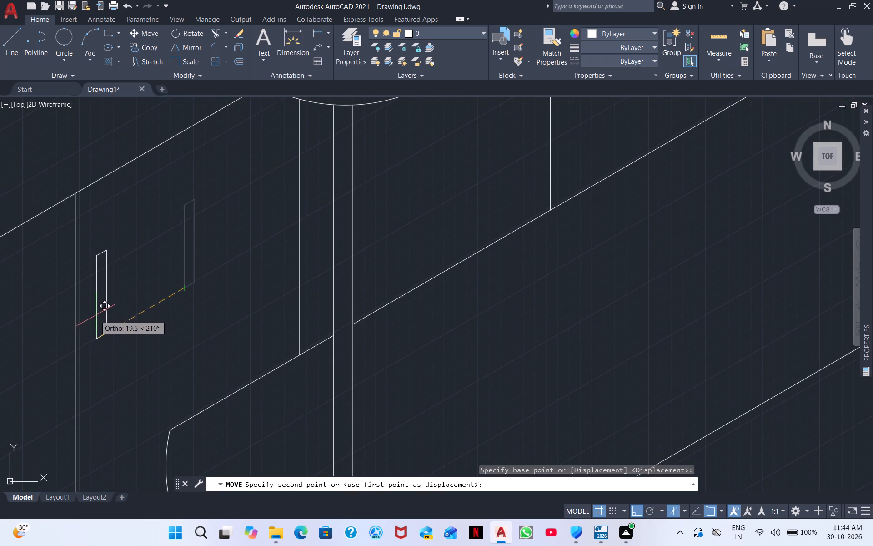
click(95, 316)
Copy the base cabinet handle along the front to the drawer side of the vertical division, forming a door handle pair.
drag(114, 334, 99, 337)
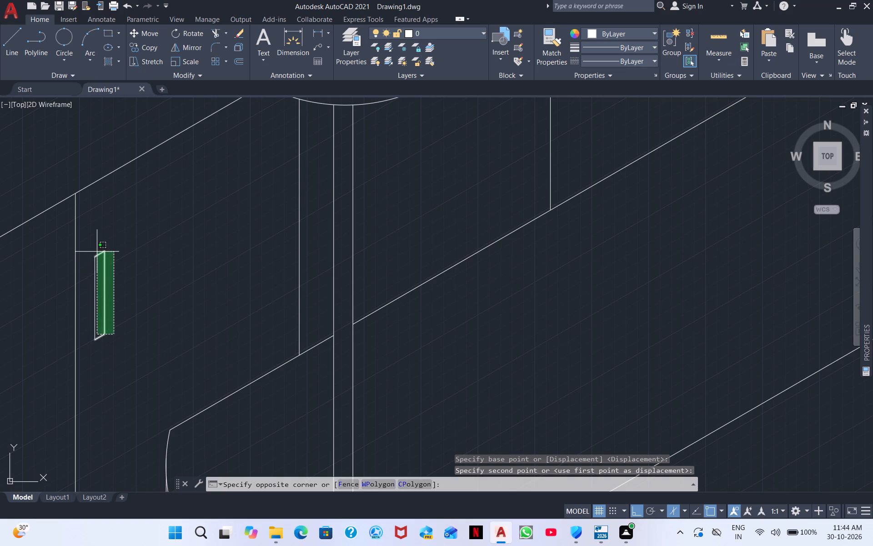
click(90, 245)
right_click(158, 273)
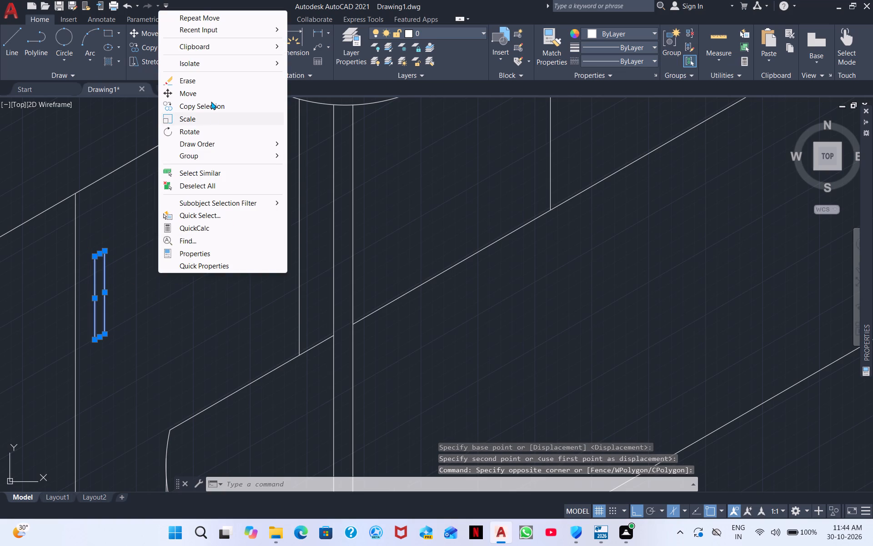
click(211, 101)
click(94, 344)
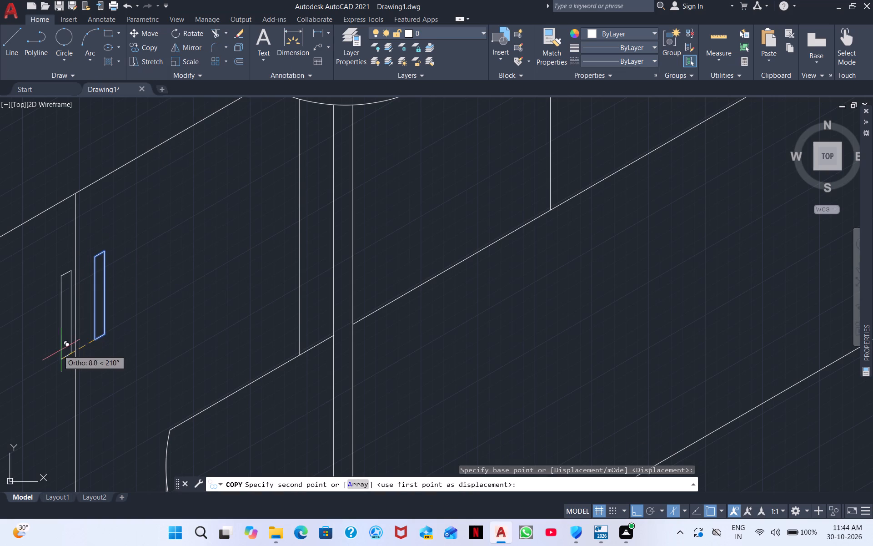
click(48, 351)
right_click(169, 299)
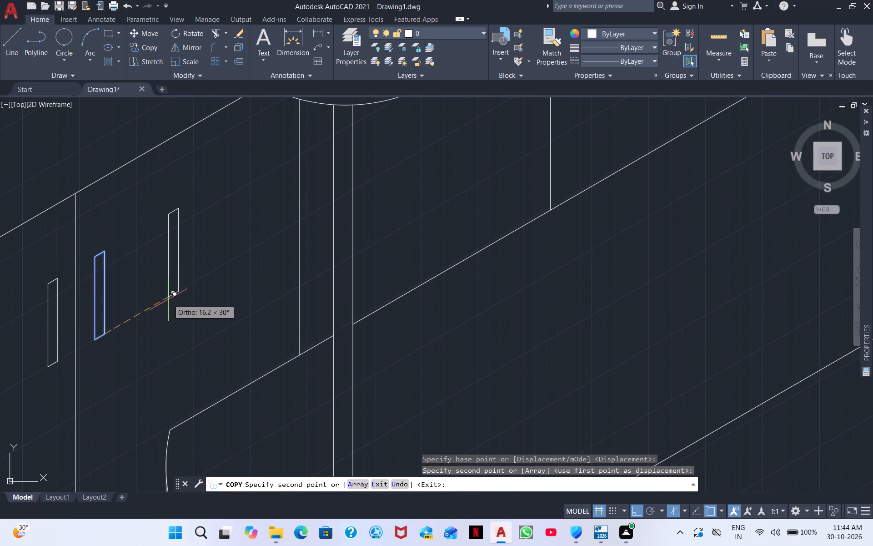
click(207, 302)
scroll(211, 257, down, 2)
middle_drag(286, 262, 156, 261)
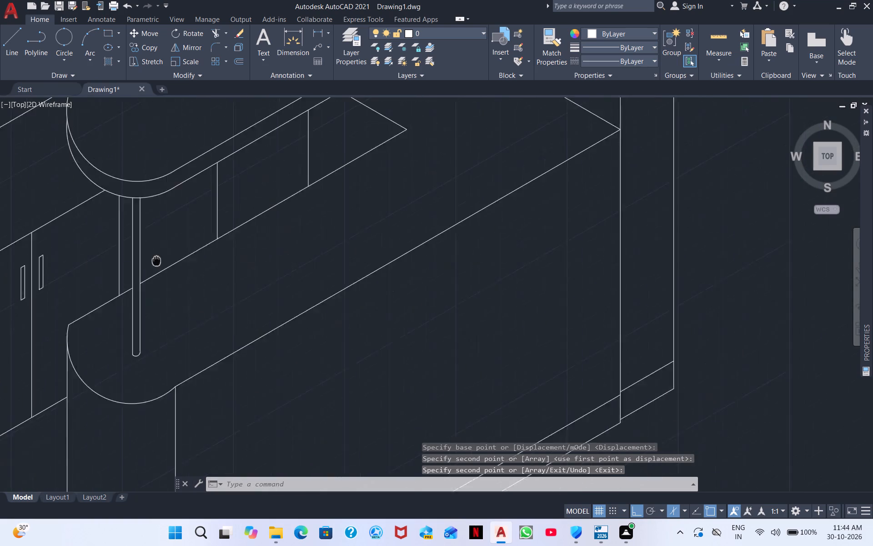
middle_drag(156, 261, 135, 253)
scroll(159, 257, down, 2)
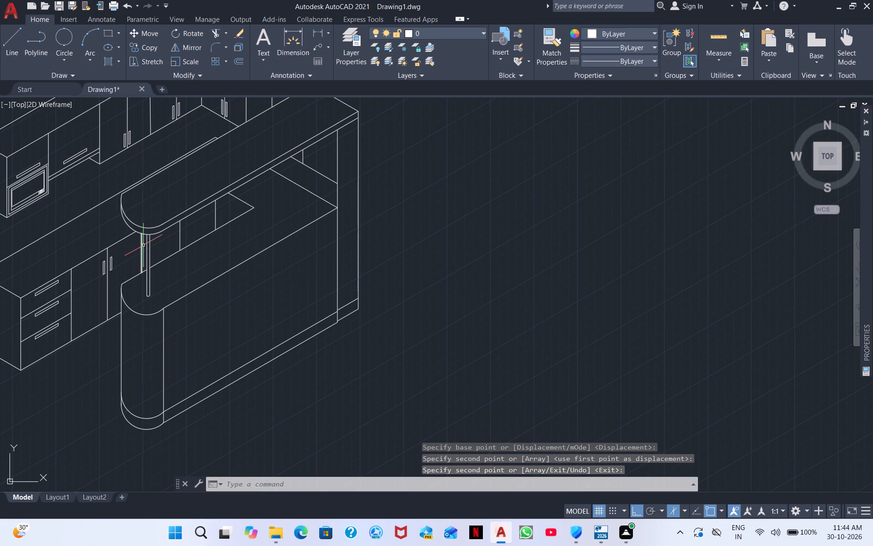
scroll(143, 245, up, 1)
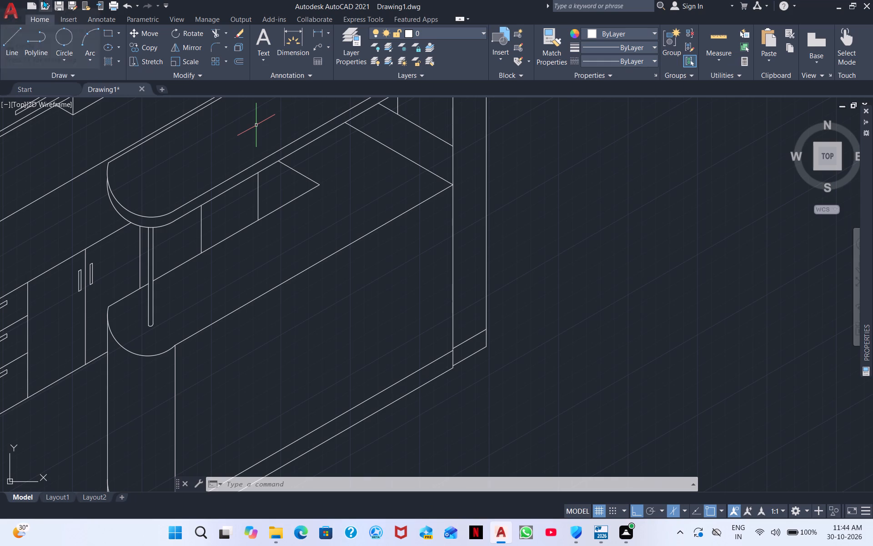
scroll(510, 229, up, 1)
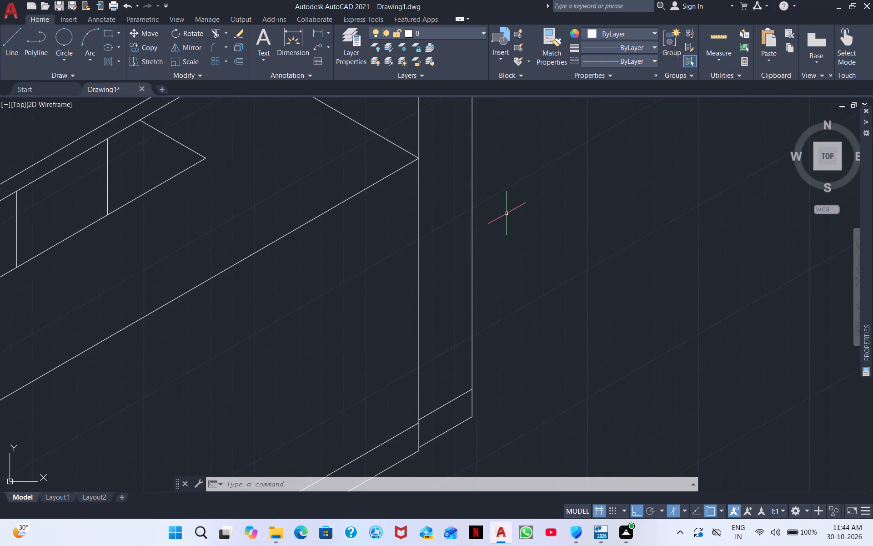
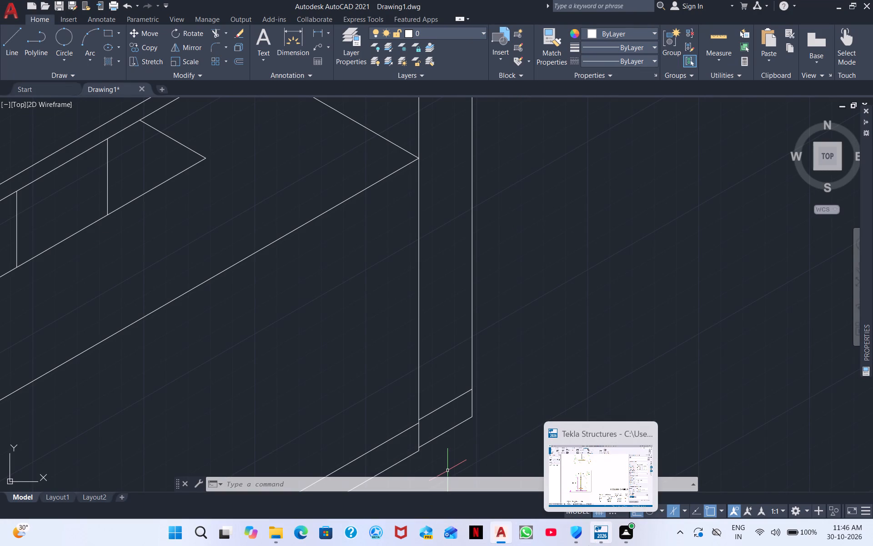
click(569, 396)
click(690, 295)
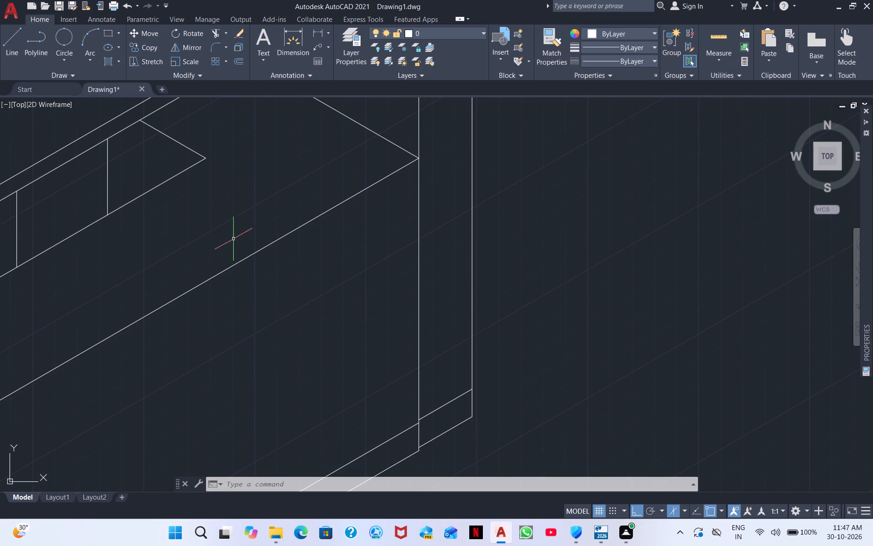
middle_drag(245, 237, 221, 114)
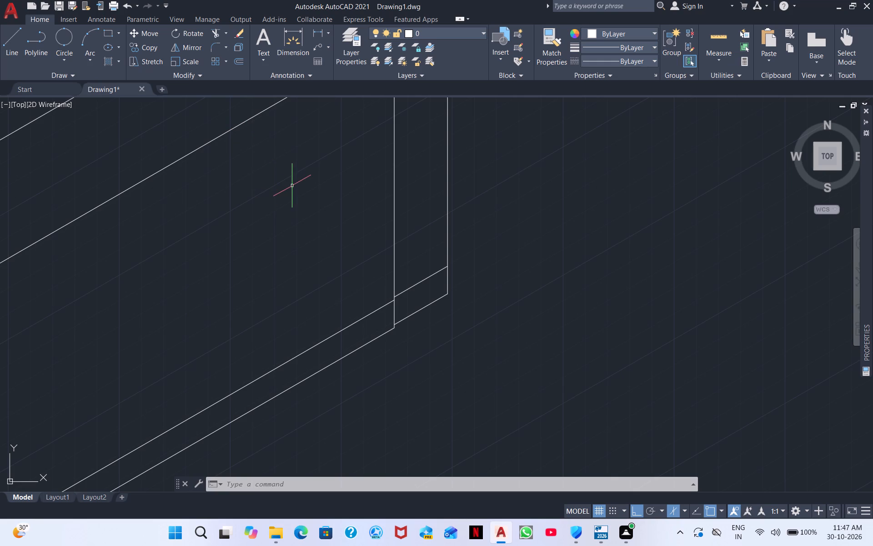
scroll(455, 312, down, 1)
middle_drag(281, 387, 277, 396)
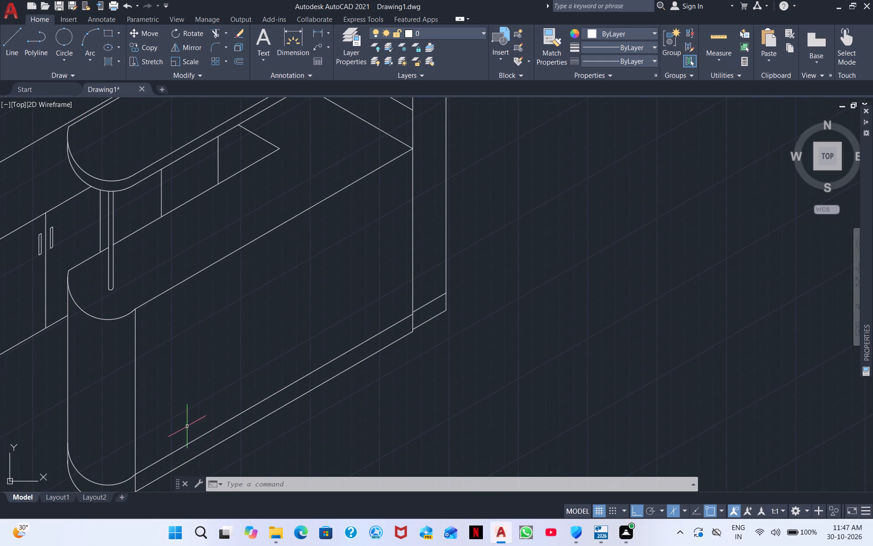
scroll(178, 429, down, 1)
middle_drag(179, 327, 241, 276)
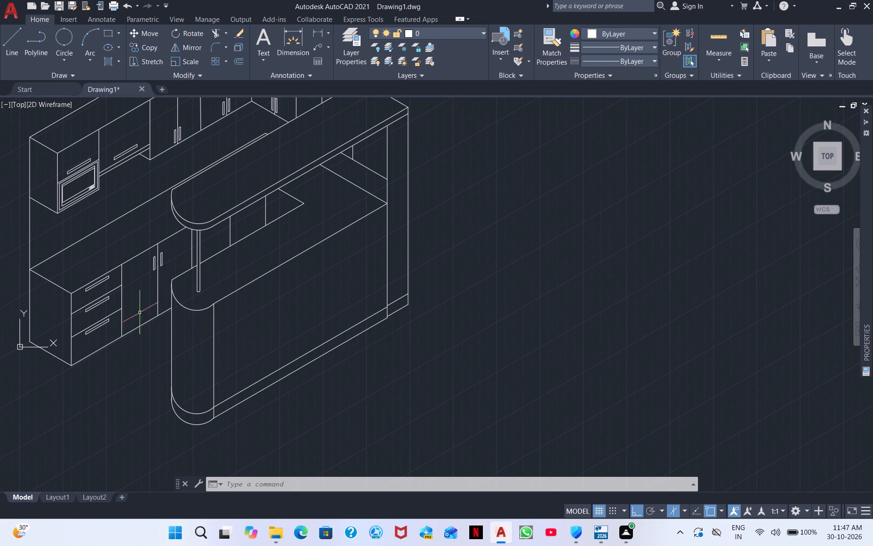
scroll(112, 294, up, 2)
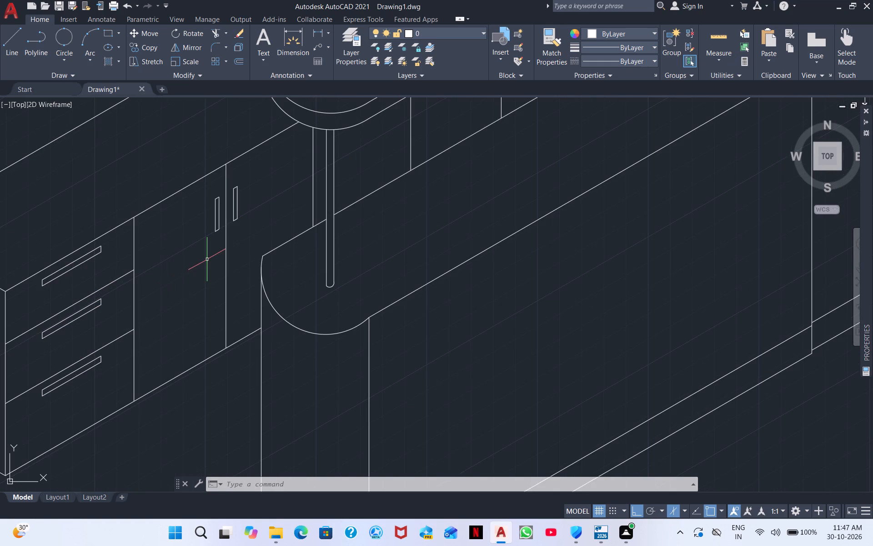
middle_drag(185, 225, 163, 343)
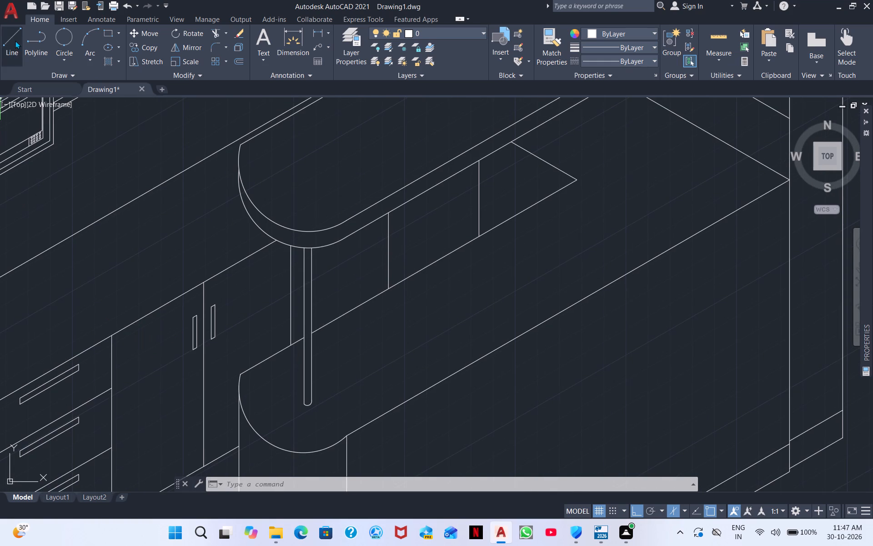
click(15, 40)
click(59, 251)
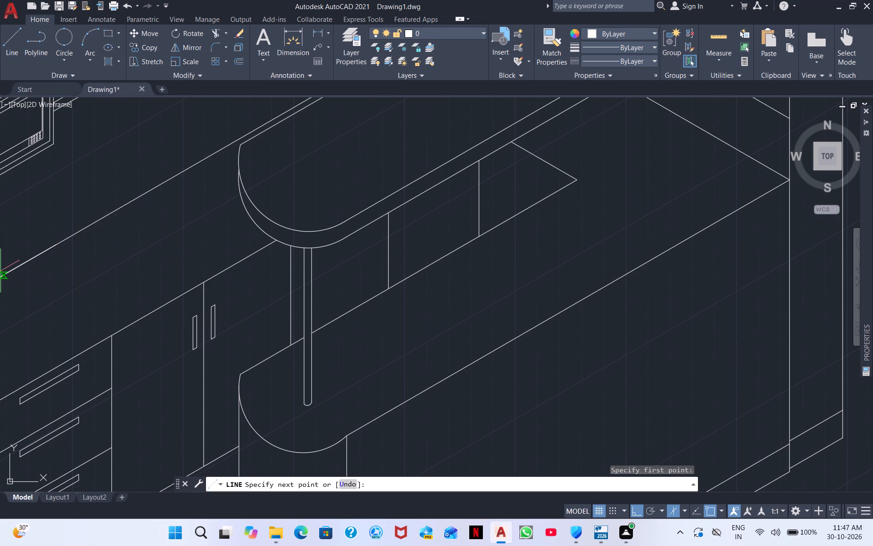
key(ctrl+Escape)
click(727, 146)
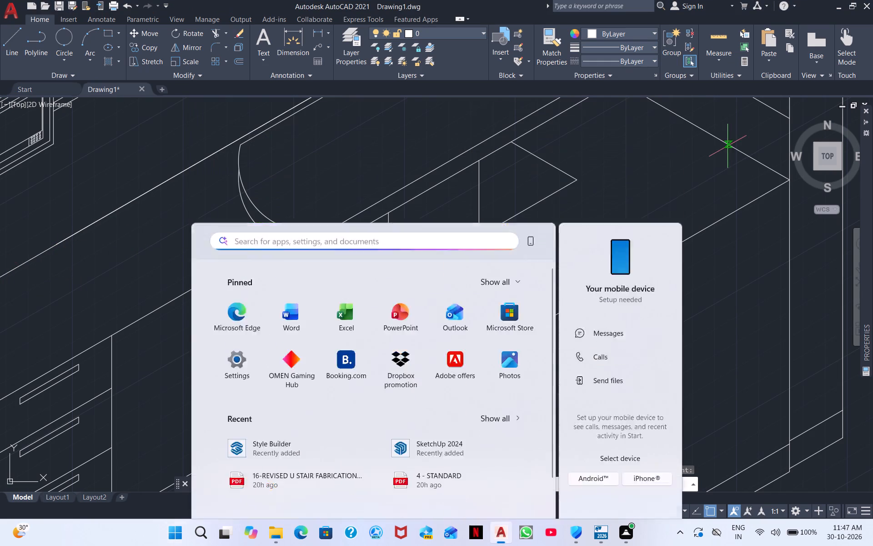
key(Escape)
Draw three connected lines on the base cabinet countertop: just inside its back edge, across its depth, and back just inside its front edge.
right_click(75, 274)
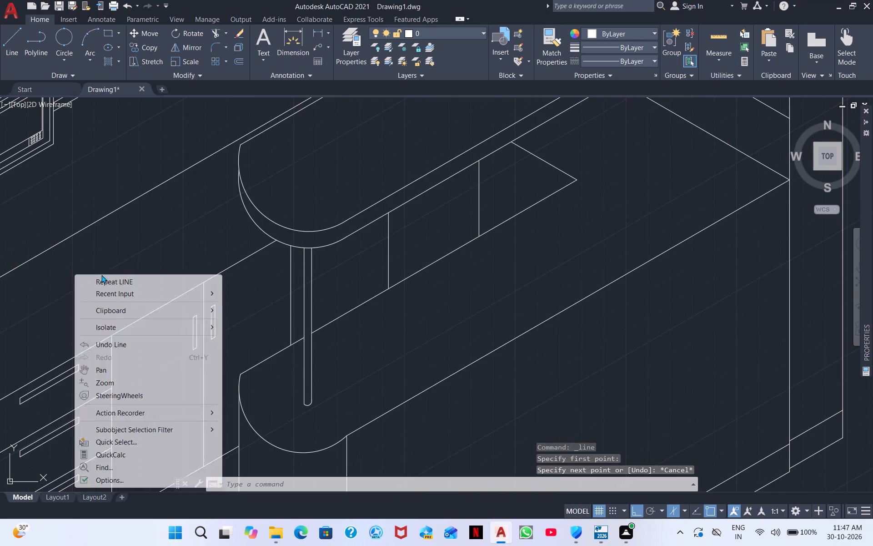
click(116, 283)
click(41, 264)
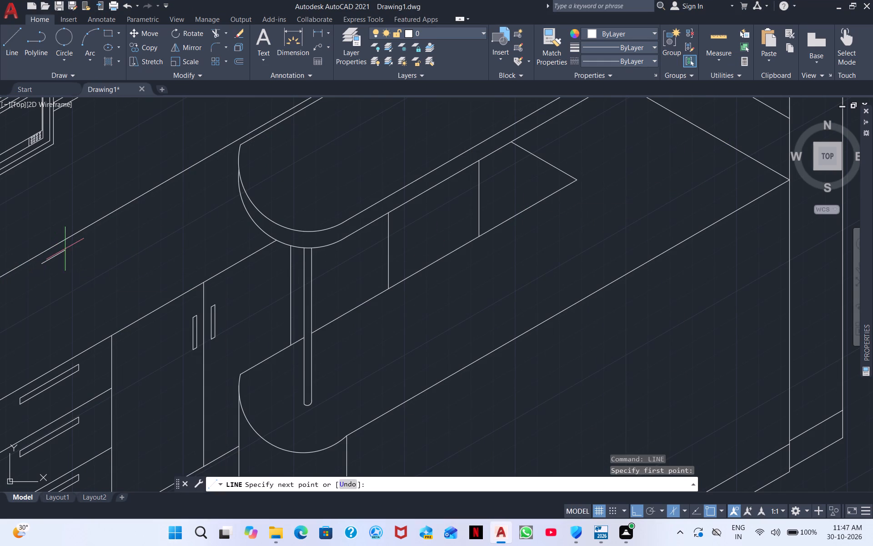
click(175, 186)
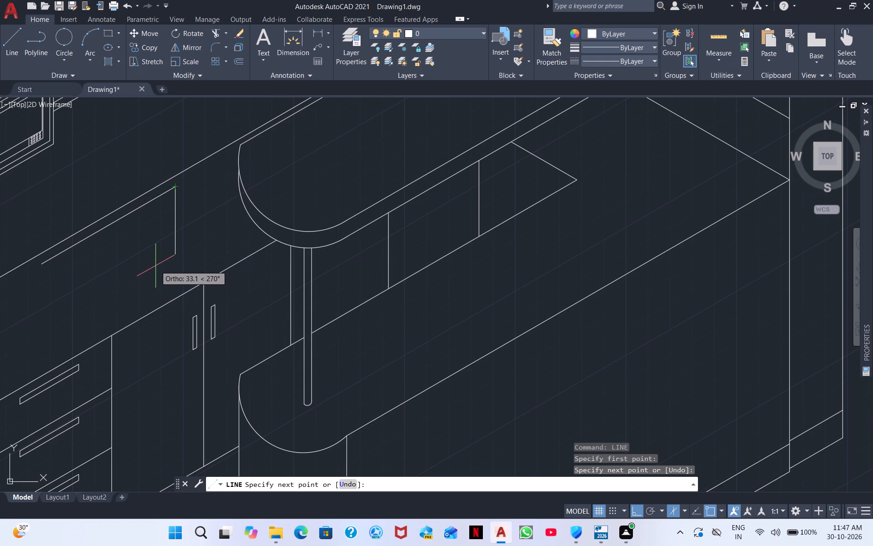
key(ctrl+F5)
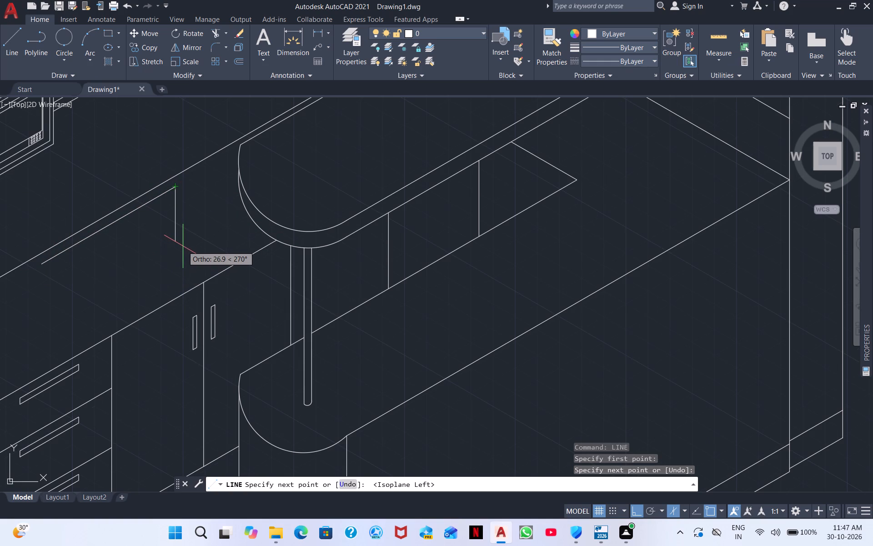
key(ctrl+F5)
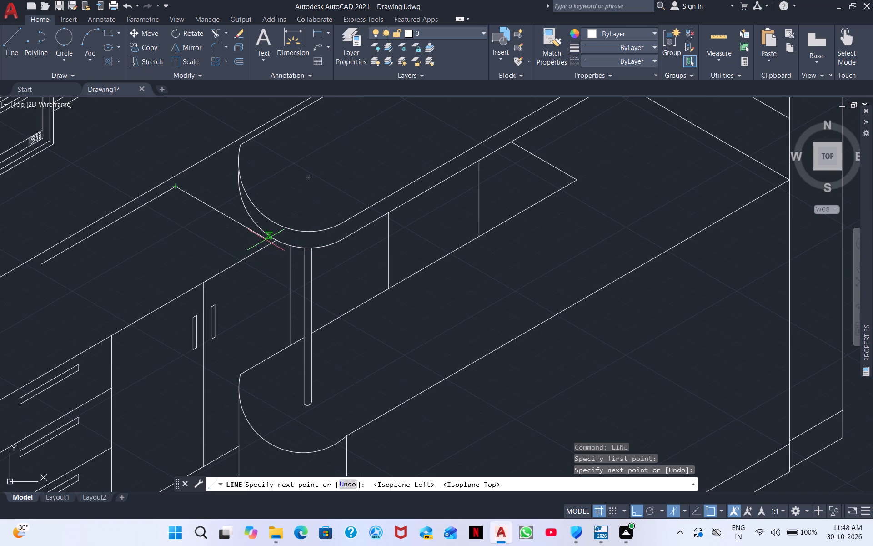
click(266, 240)
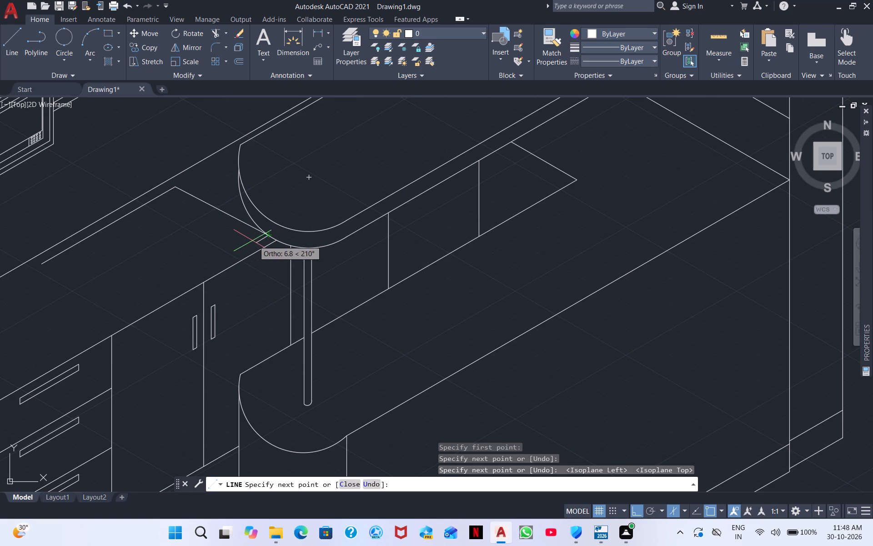
key(ctrl+z)
scroll(274, 246, up, 3)
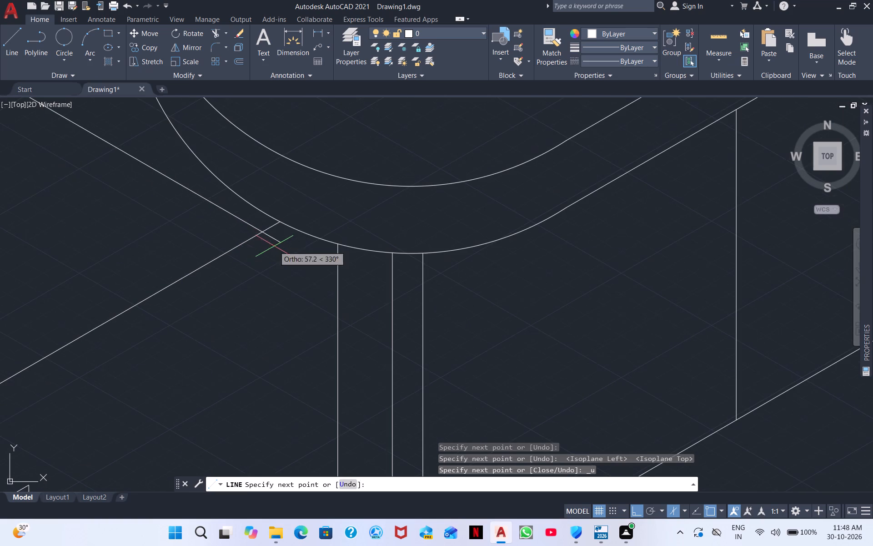
click(228, 222)
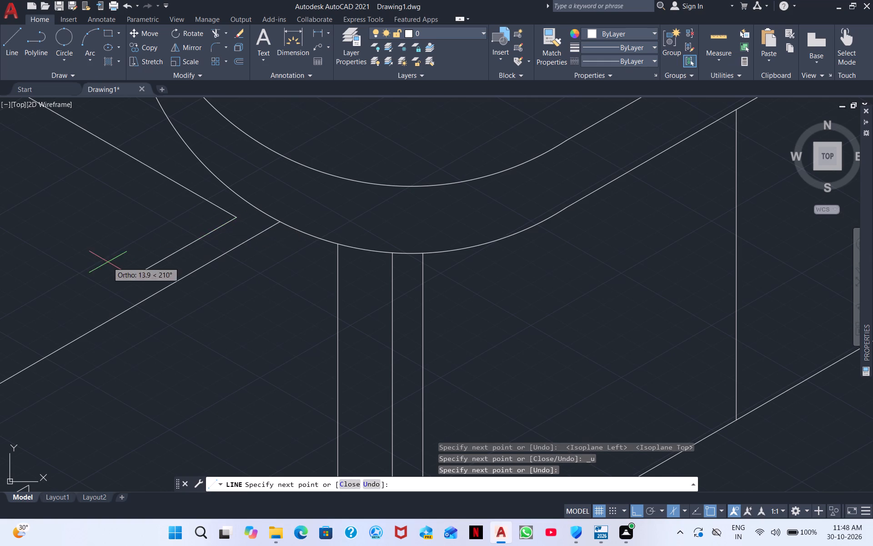
scroll(91, 268, down, 3)
middle_drag(1, 311, 375, 256)
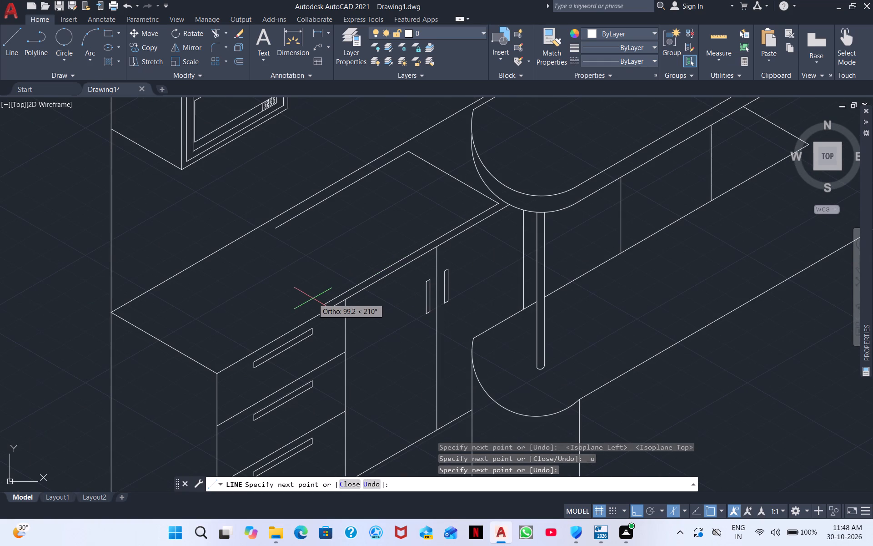
click(302, 297)
key(Escape)
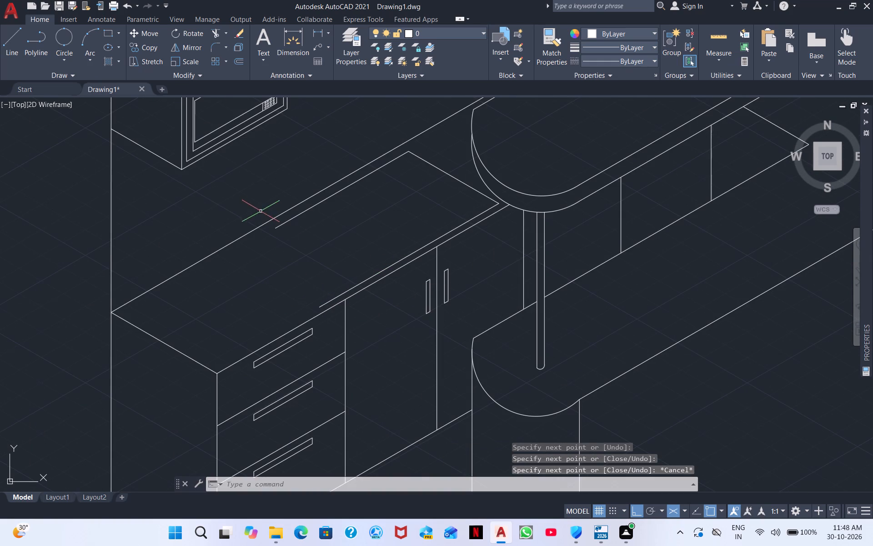
Draw a line from the open end of the countertop outline's back side across the depth, crossing its front side.
right_click(284, 239)
click(318, 247)
click(275, 228)
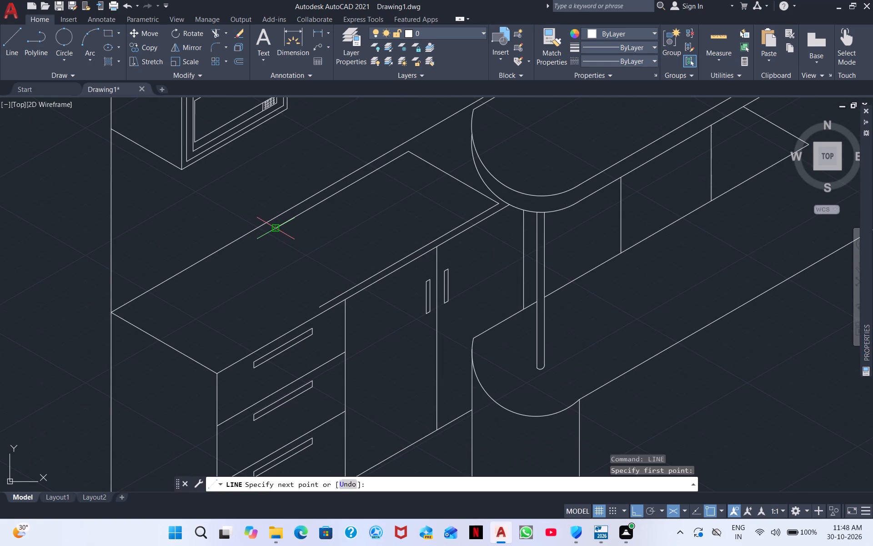
click(374, 311)
key(Escape)
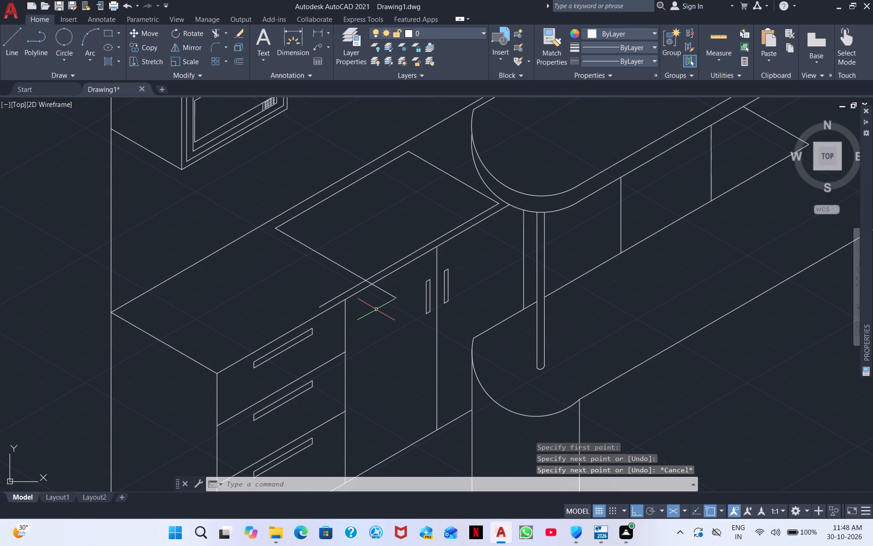
Trim the overshooting ends of the crossing line and the front line, leaving a closed parallelogram on the countertop.
right_click(376, 308)
click(432, 115)
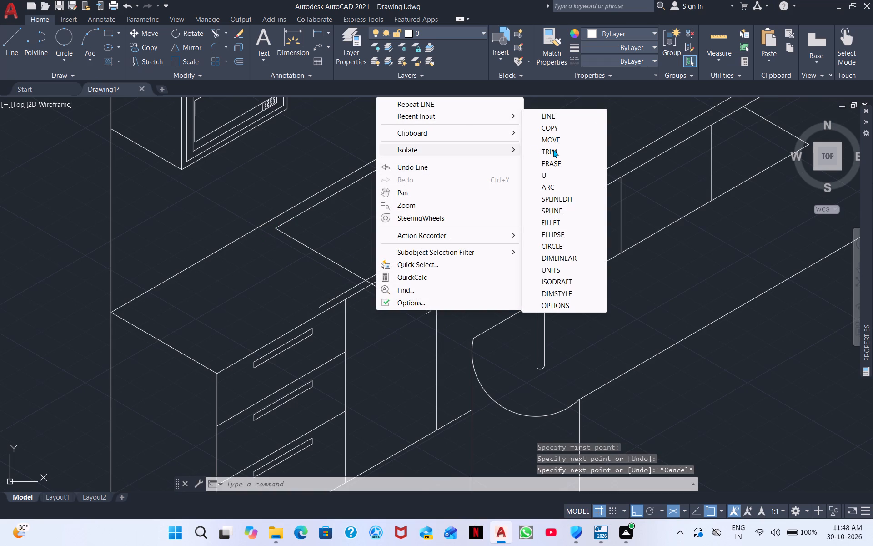
click(553, 149)
scroll(395, 280, up, 4)
drag(226, 287, 169, 324)
drag(140, 300, 151, 311)
drag(318, 318, 250, 401)
right_click(285, 361)
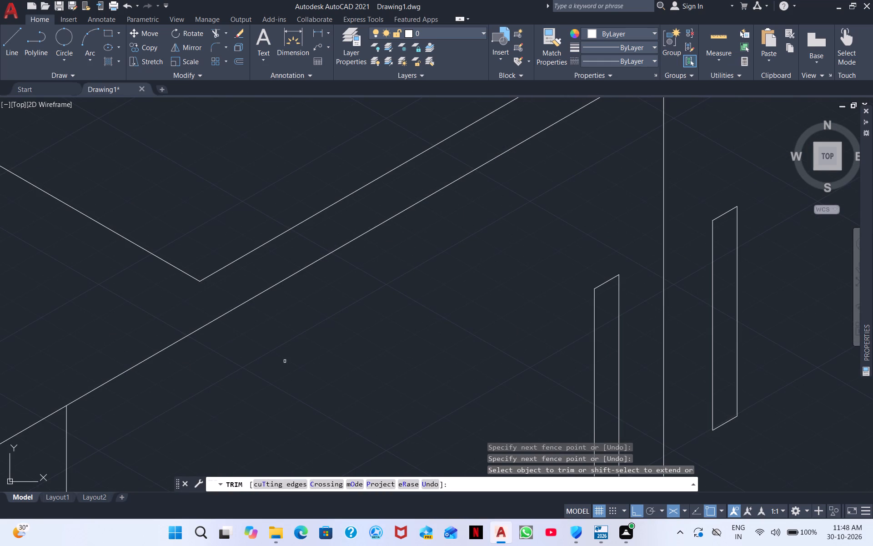
click(320, 204)
Draw a line just inside the parallelogram's back side, parallel to it and running past the far short side.
scroll(322, 206, down, 3)
middle_drag(370, 237, 35, 466)
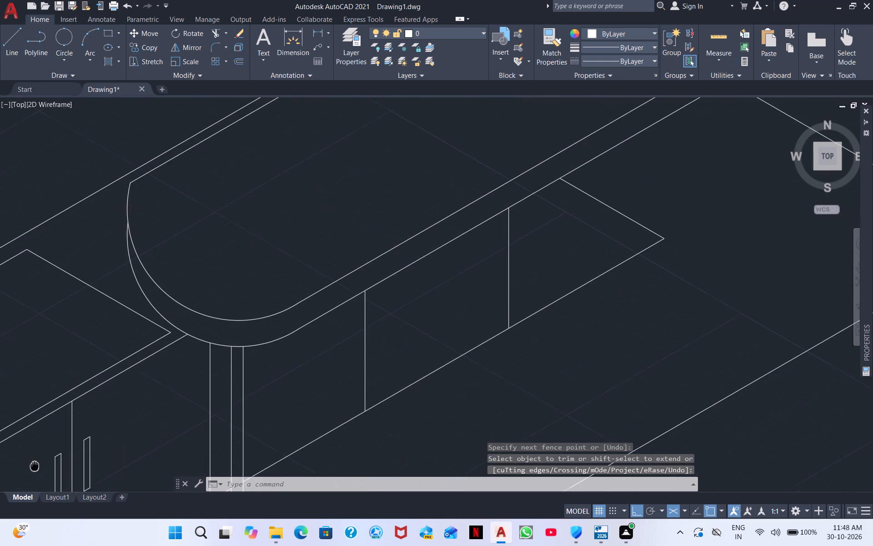
middle_drag(35, 466, 31, 463)
middle_drag(261, 398, 327, 380)
middle_drag(223, 349, 434, 349)
scroll(294, 298, up, 1)
middle_drag(129, 312, 367, 300)
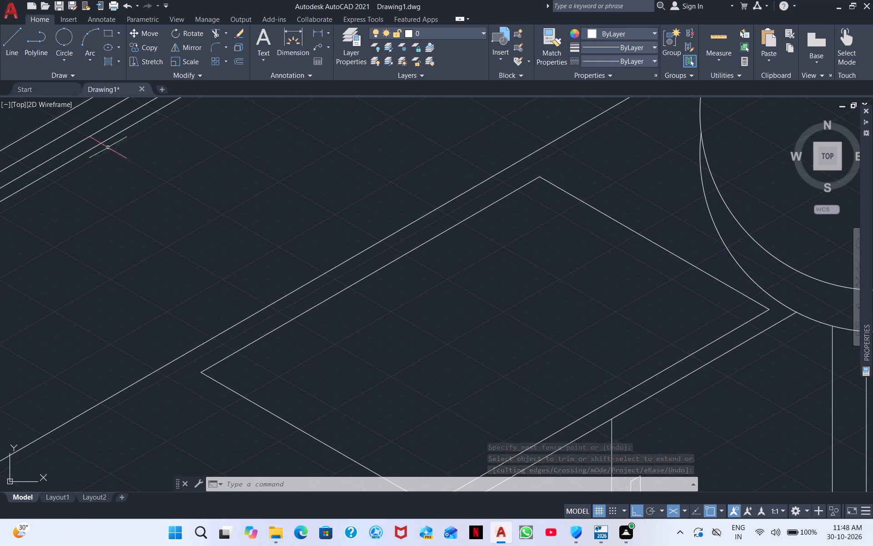
click(8, 47)
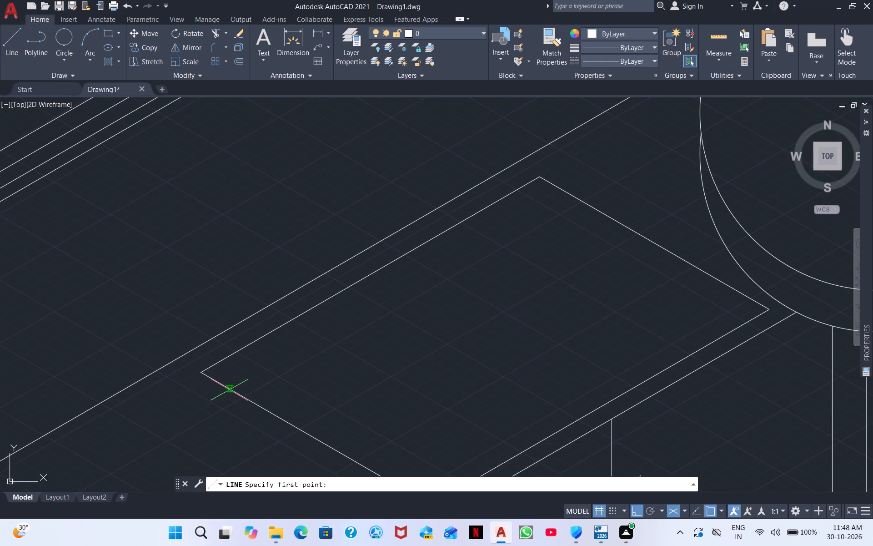
click(214, 379)
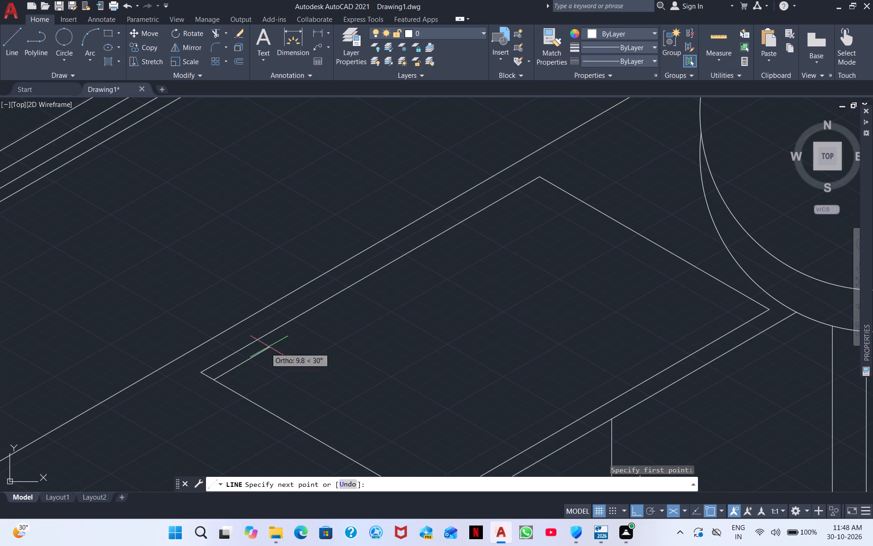
click(581, 170)
key(Escape)
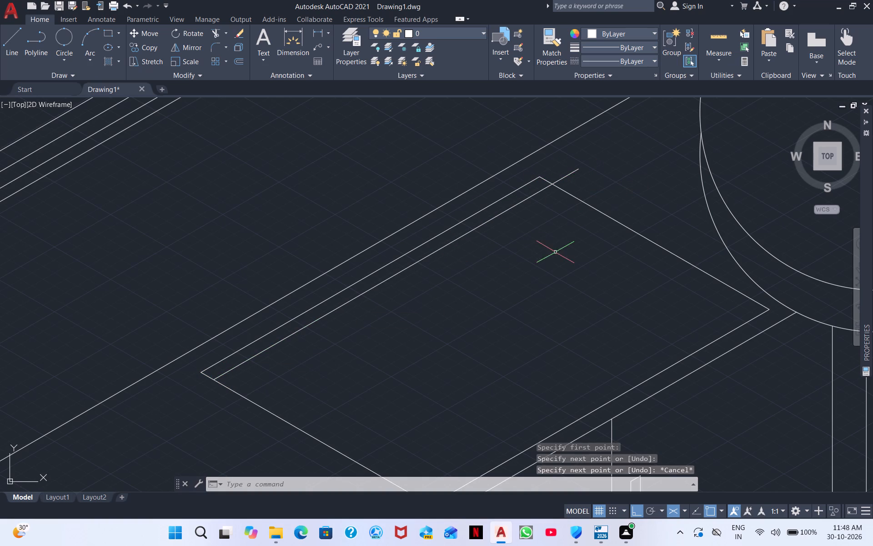
Draw a line just inside the parallelogram's short side nearest the raised counter, extending past its back side.
right_click(555, 253)
click(594, 259)
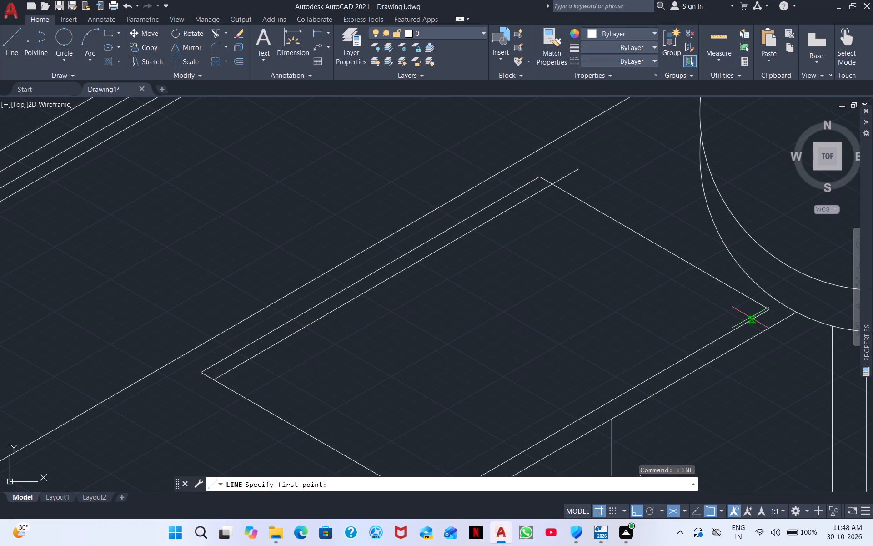
click(750, 318)
click(517, 189)
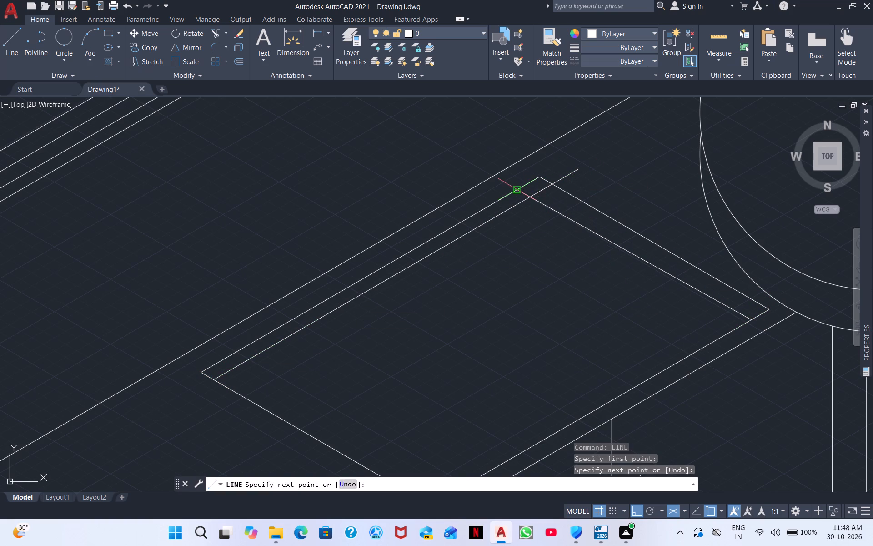
key(ctrl+z)
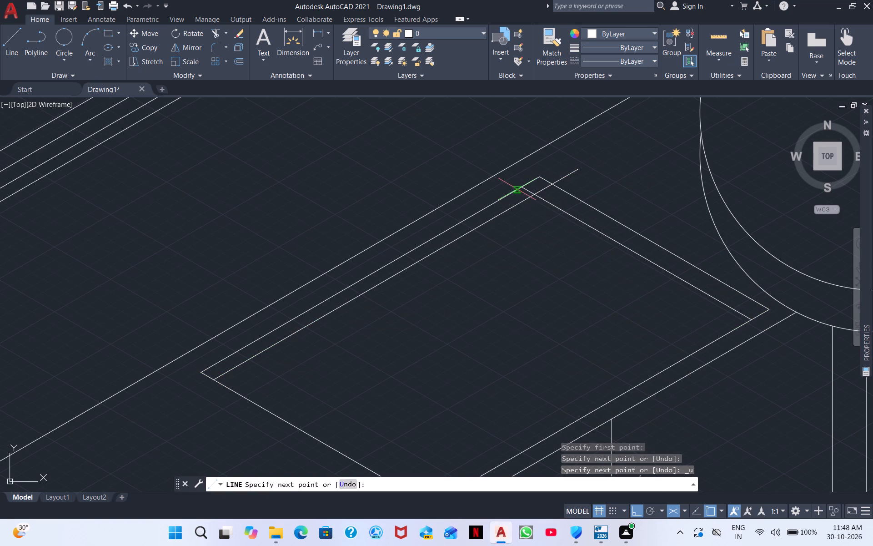
click(509, 181)
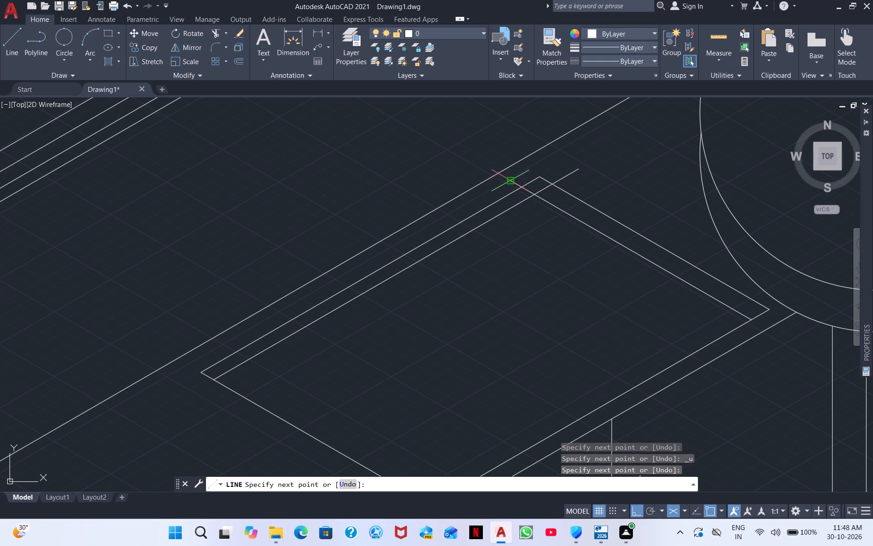
right_click(505, 259)
click(555, 265)
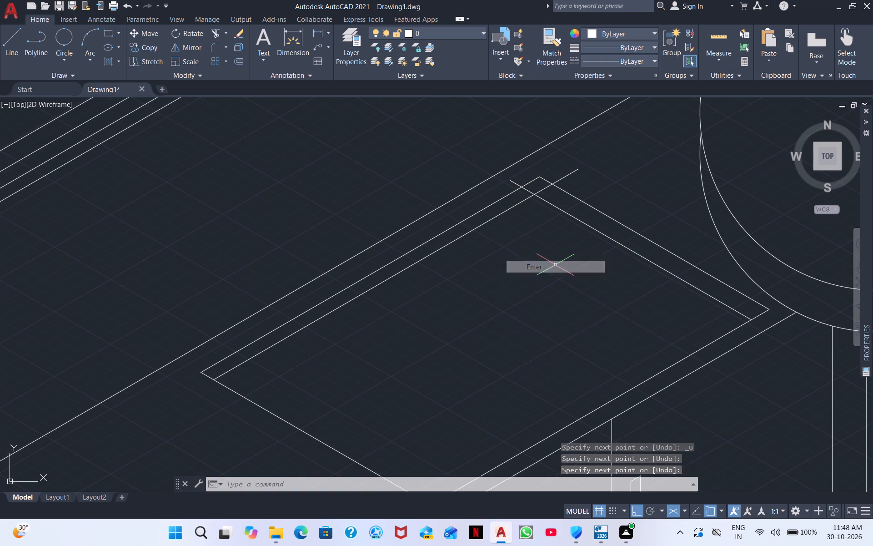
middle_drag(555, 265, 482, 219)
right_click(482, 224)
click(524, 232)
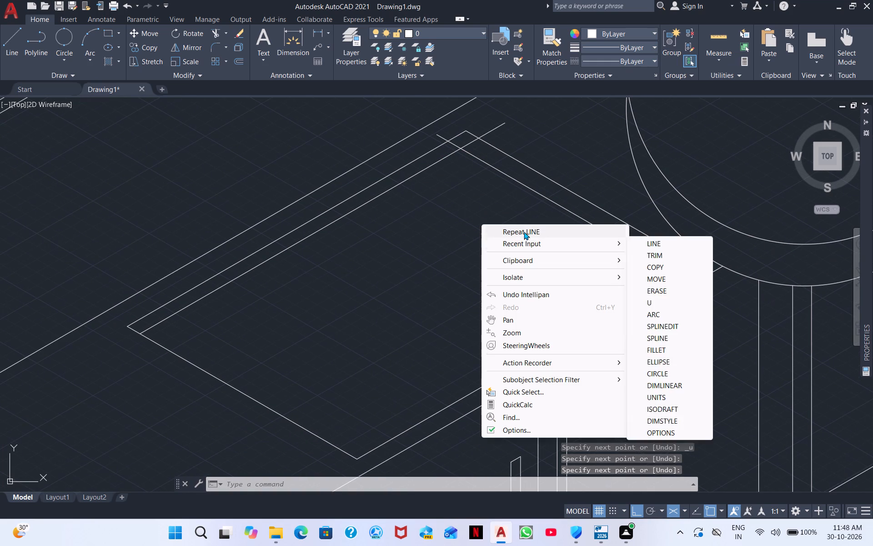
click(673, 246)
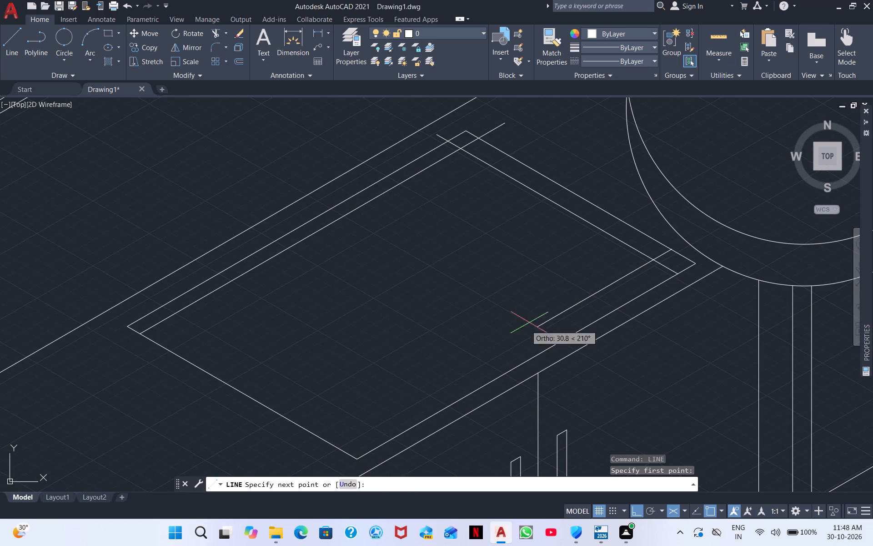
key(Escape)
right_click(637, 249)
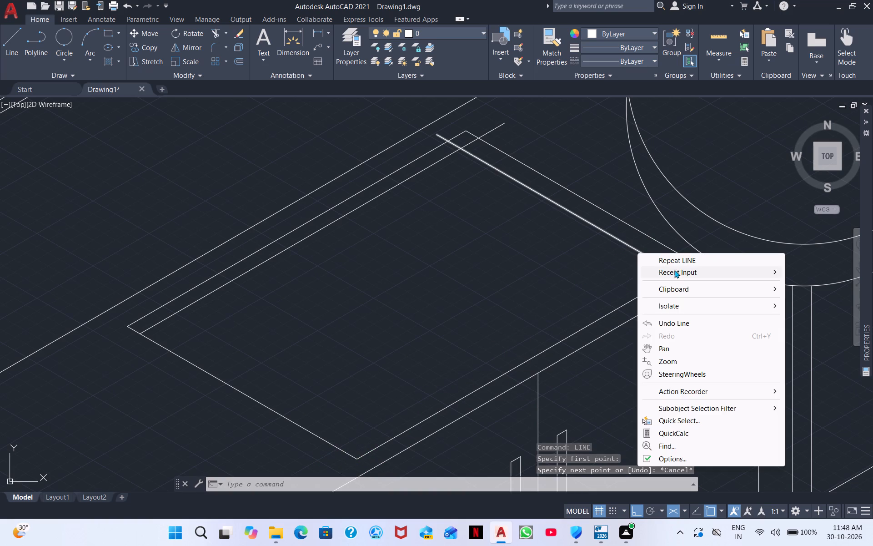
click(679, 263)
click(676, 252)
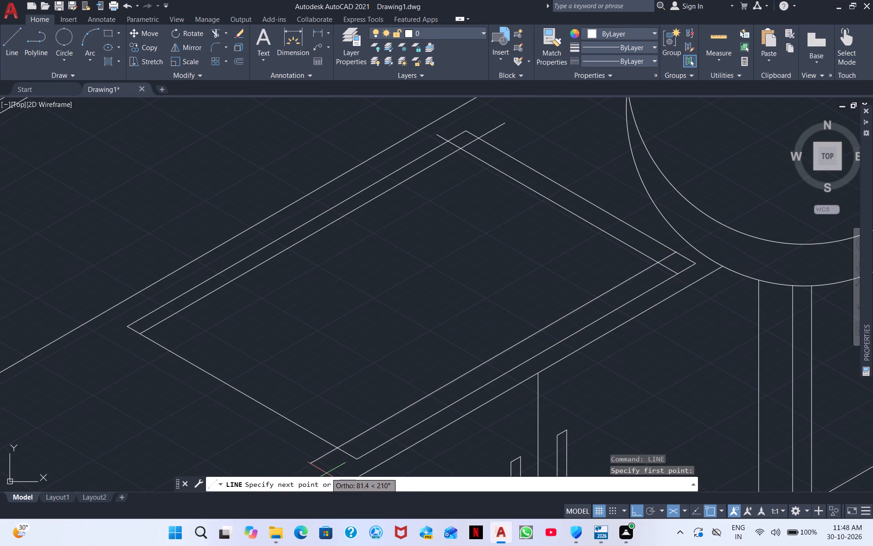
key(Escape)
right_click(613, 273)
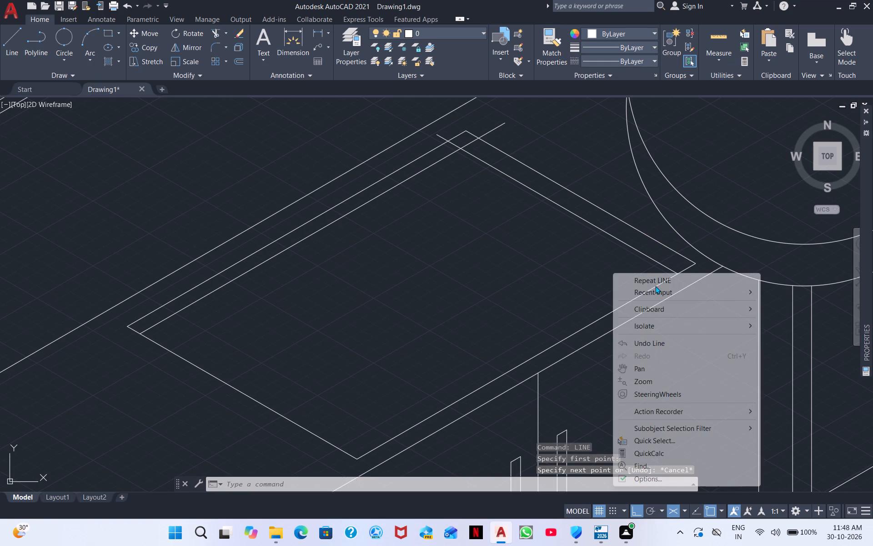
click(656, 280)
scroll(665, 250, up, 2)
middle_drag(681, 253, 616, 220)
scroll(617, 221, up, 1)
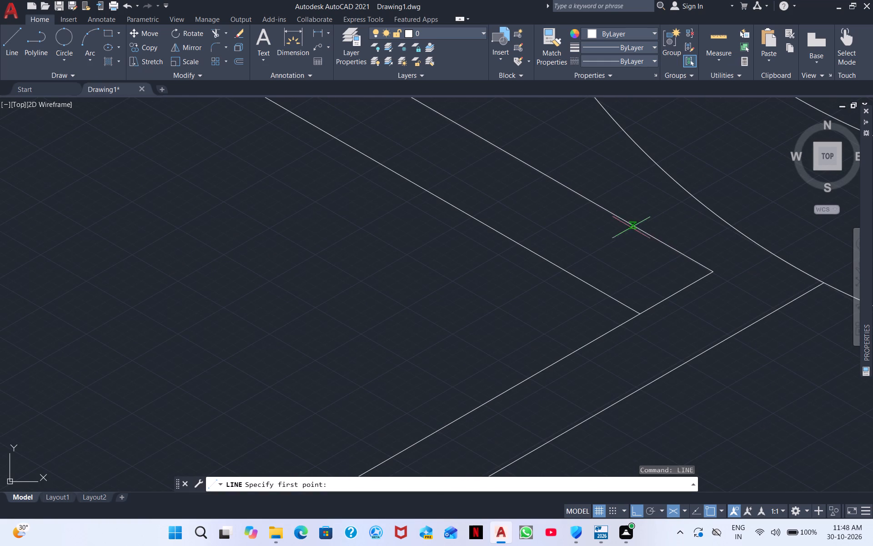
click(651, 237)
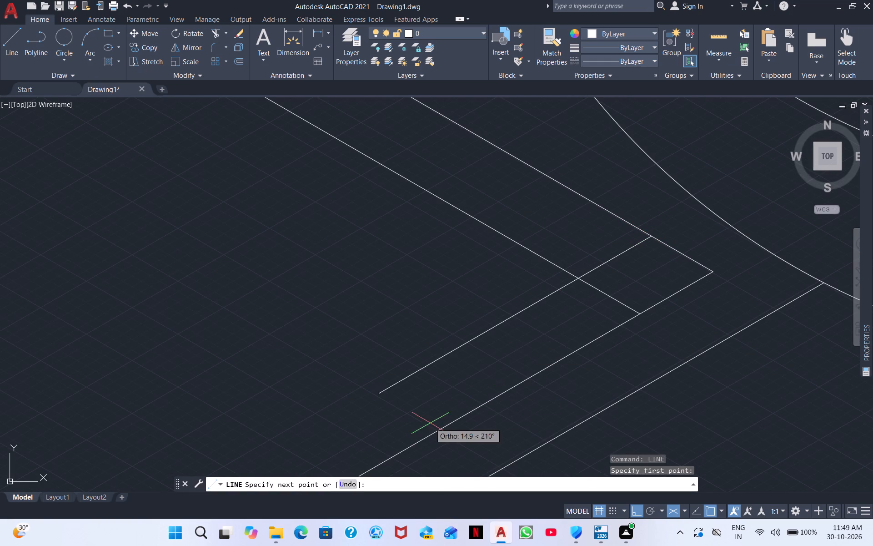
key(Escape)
Draw a line just inside the parallelogram's front side, from the short side nearest the raised counter to past the far short side.
right_click(652, 279)
click(685, 285)
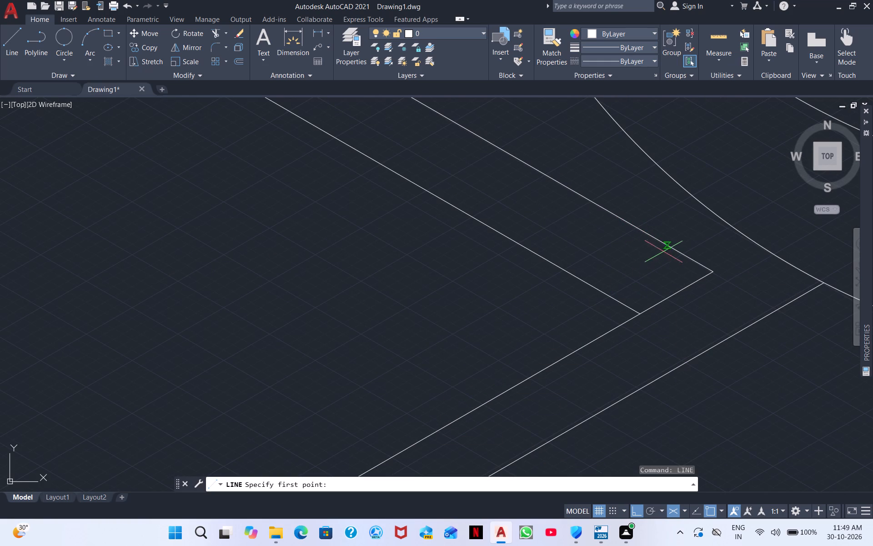
drag(672, 248, 662, 257)
scroll(431, 436, down, 2)
middle_drag(406, 433, 609, 281)
scroll(472, 368, down, 2)
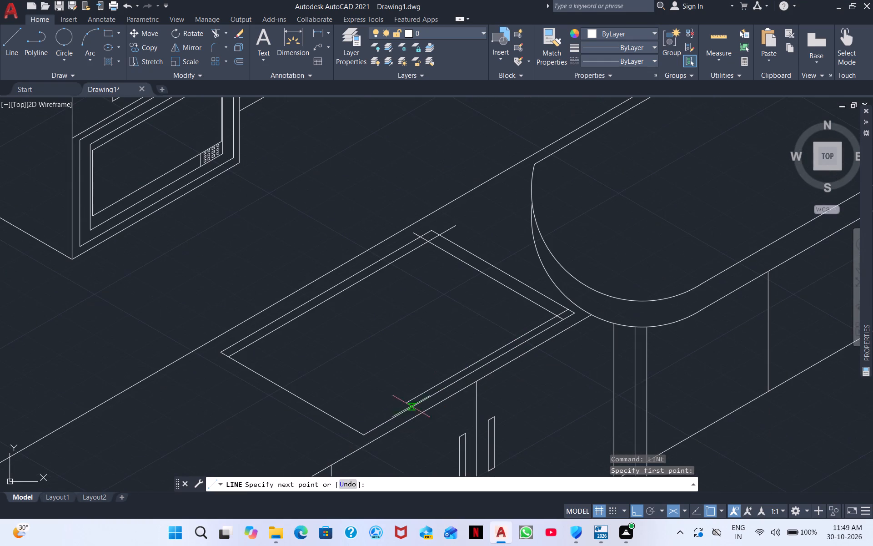
click(326, 440)
key(Escape)
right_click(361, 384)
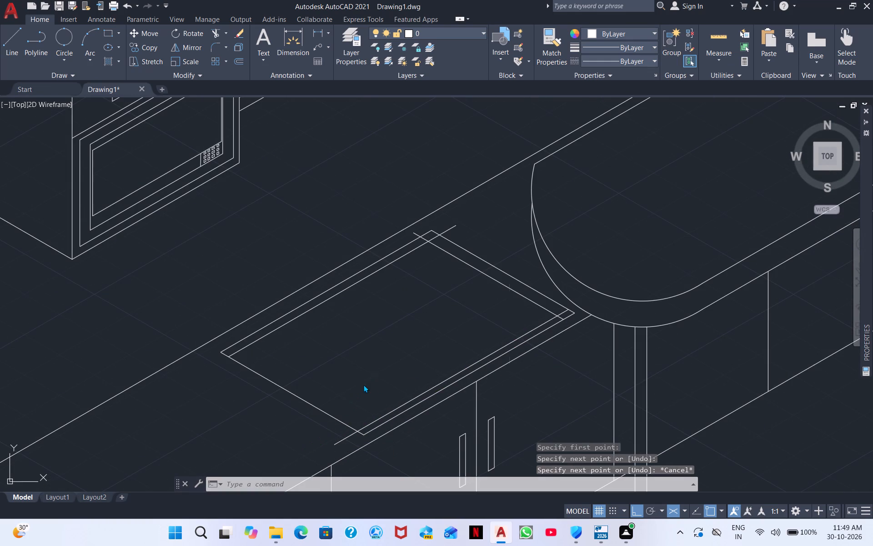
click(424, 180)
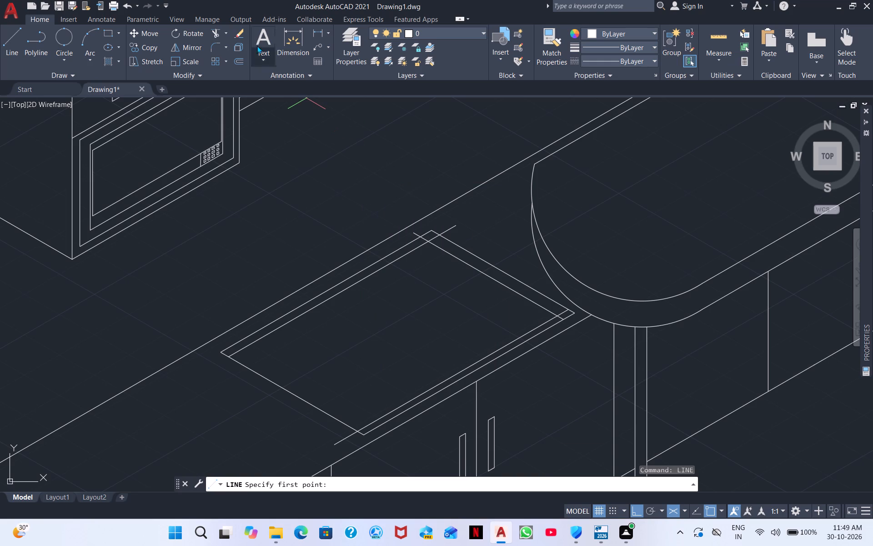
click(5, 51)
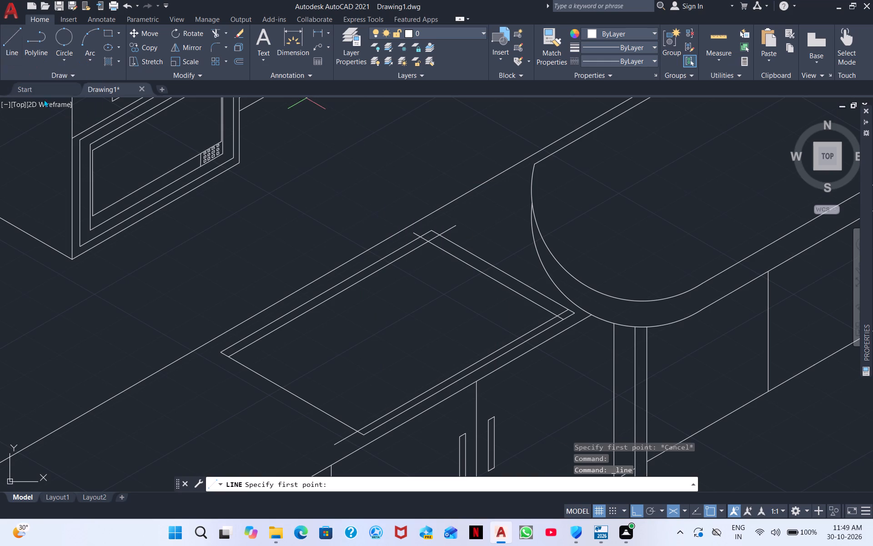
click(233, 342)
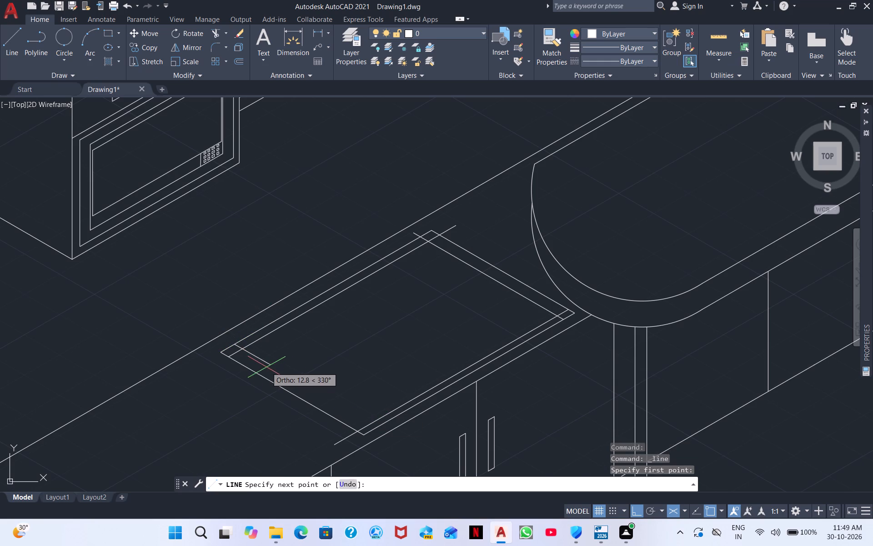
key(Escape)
Draw a line just inside the parallelogram's far short side, parallel to it, from its back side to its front side.
right_click(336, 371)
click(398, 167)
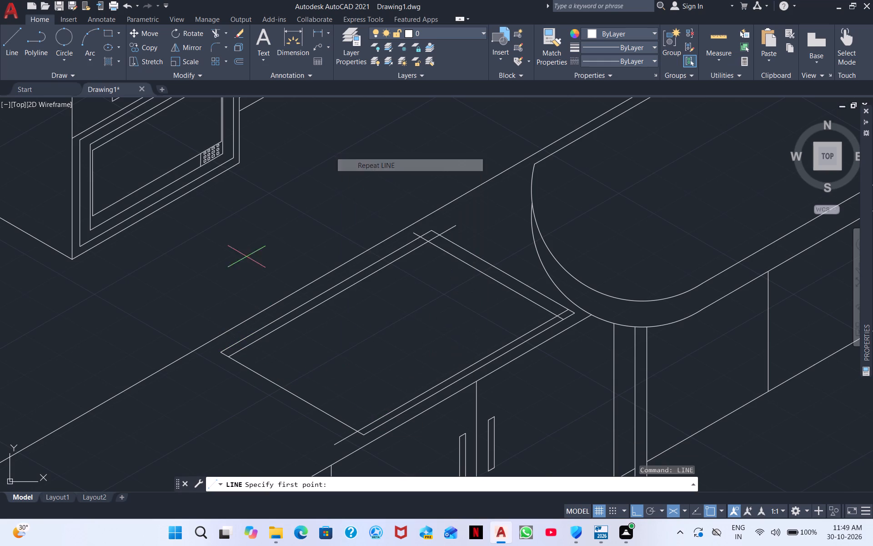
scroll(250, 379, up, 3)
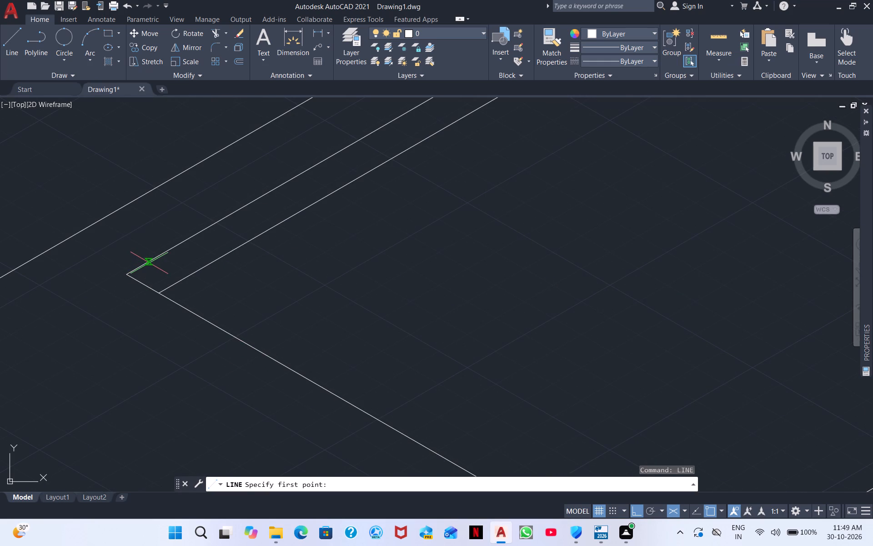
click(149, 263)
middle_drag(389, 440, 40, 220)
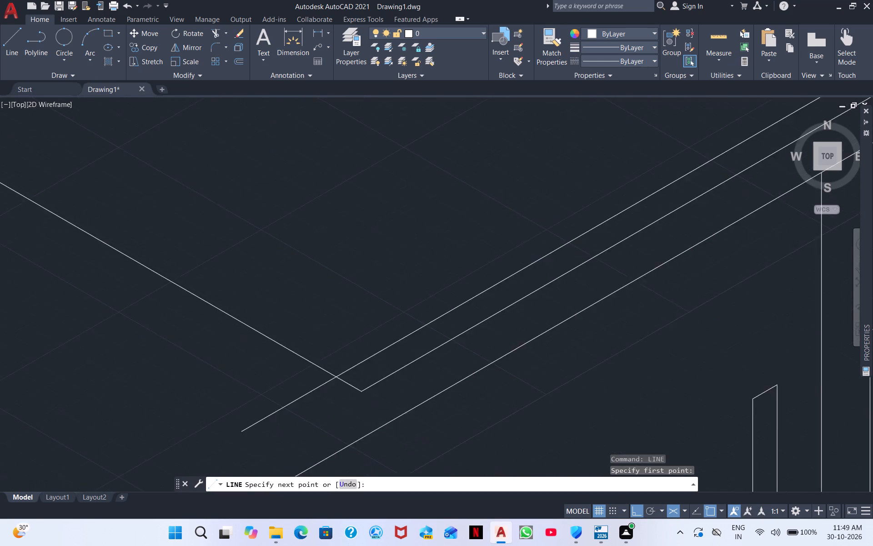
scroll(26, 217, down, 2)
click(180, 296)
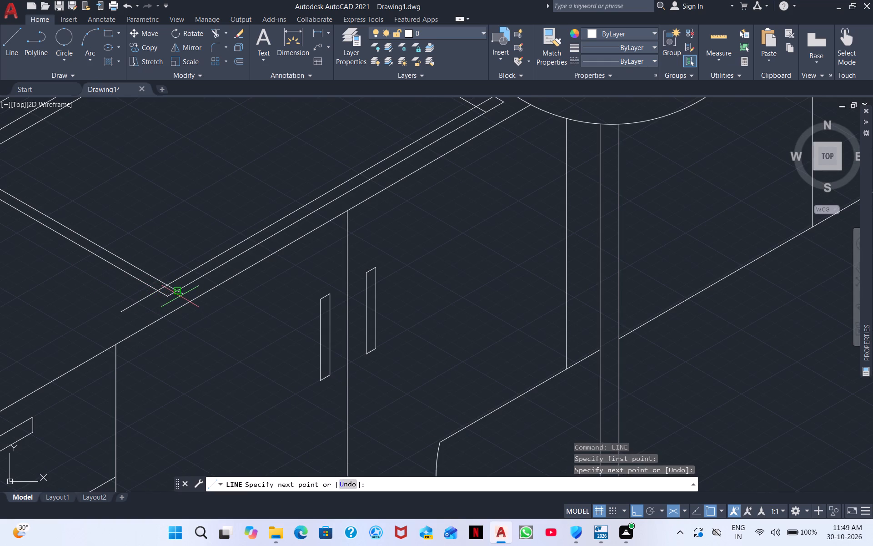
key(Escape)
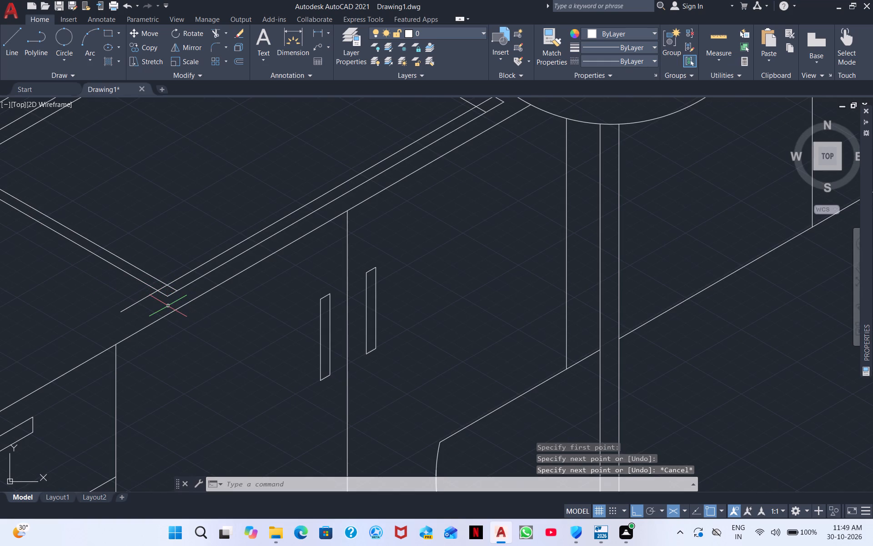
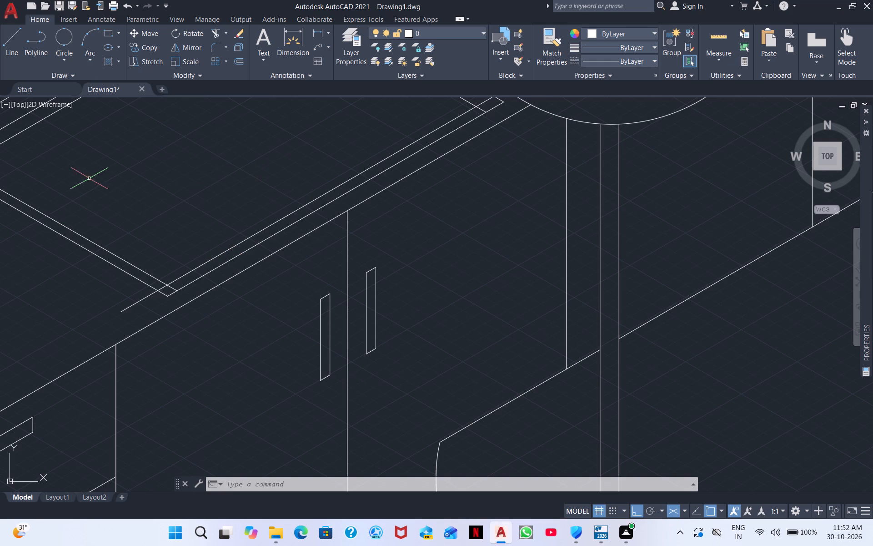
Trim the overshooting inner border lines at both corners of the parallelogram's short side nearest the raised counter.
scroll(286, 263, down, 2)
middle_drag(196, 244, 52, 245)
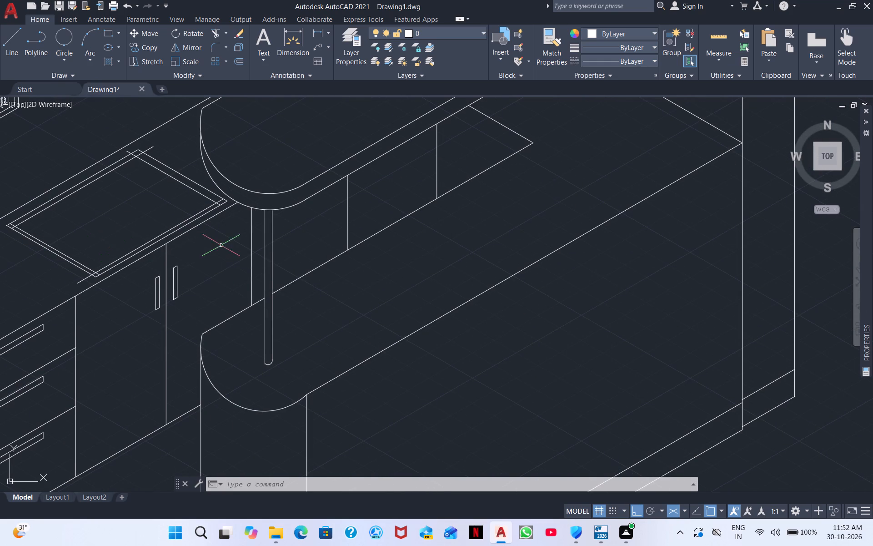
click(211, 33)
scroll(145, 159, up, 3)
drag(126, 135, 130, 157)
drag(144, 121, 156, 137)
drag(78, 126, 66, 142)
drag(95, 140, 88, 151)
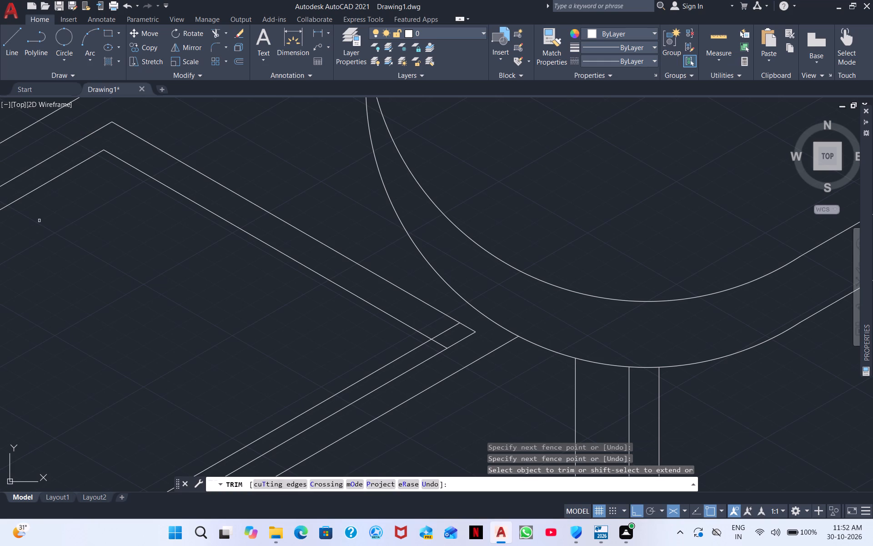
middle_drag(49, 254, 17, 176)
click(406, 261)
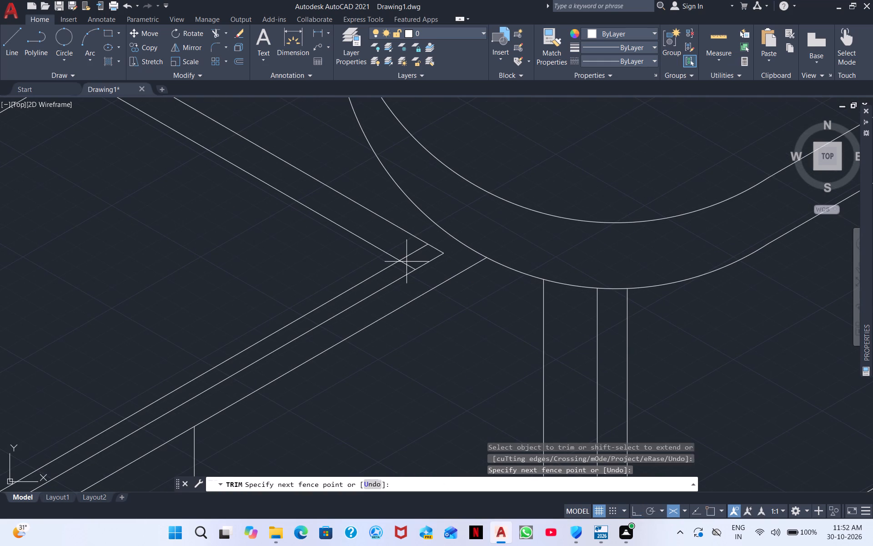
click(411, 253)
drag(410, 253, 401, 274)
Trim the overshooting inner border lines at the front and back corners of the parallelogram's far short side.
scroll(277, 289, down, 1)
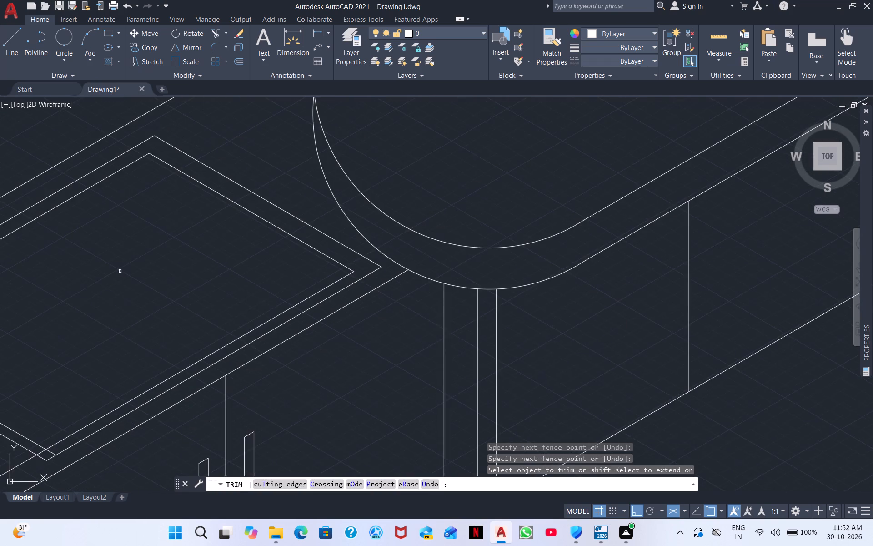
middle_drag(119, 270, 399, 199)
scroll(271, 350, up, 3)
middle_drag(338, 368, 258, 217)
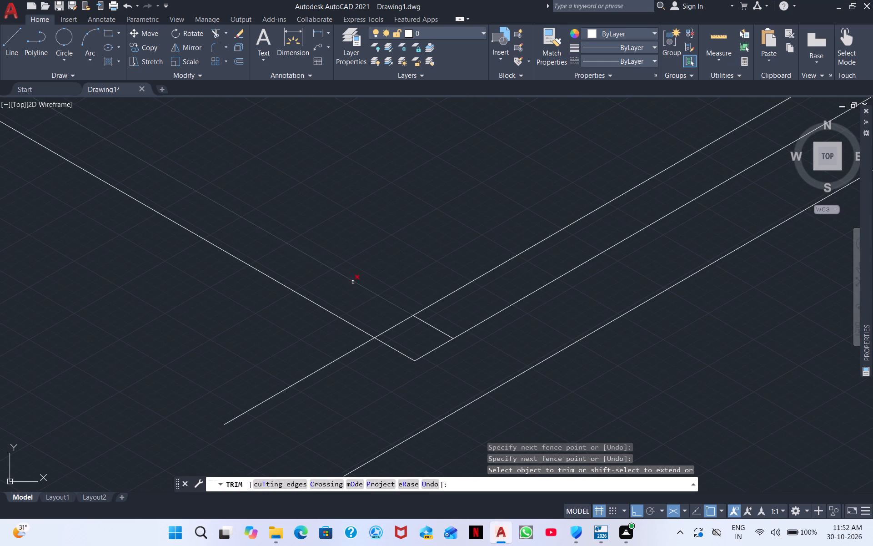
drag(361, 313, 410, 335)
drag(442, 313, 431, 334)
drag(291, 369, 351, 416)
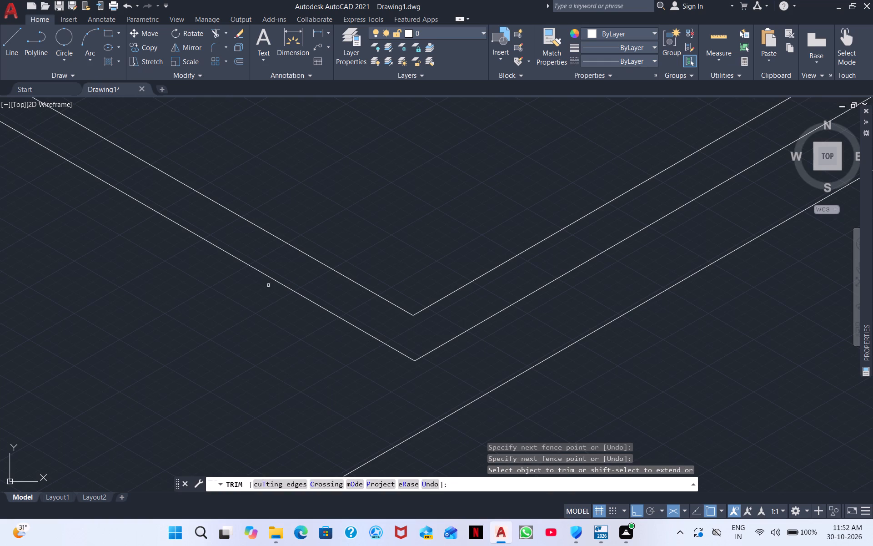
middle_drag(268, 285, 646, 422)
middle_drag(262, 182, 506, 426)
scroll(455, 396, down, 1)
drag(287, 295, 311, 312)
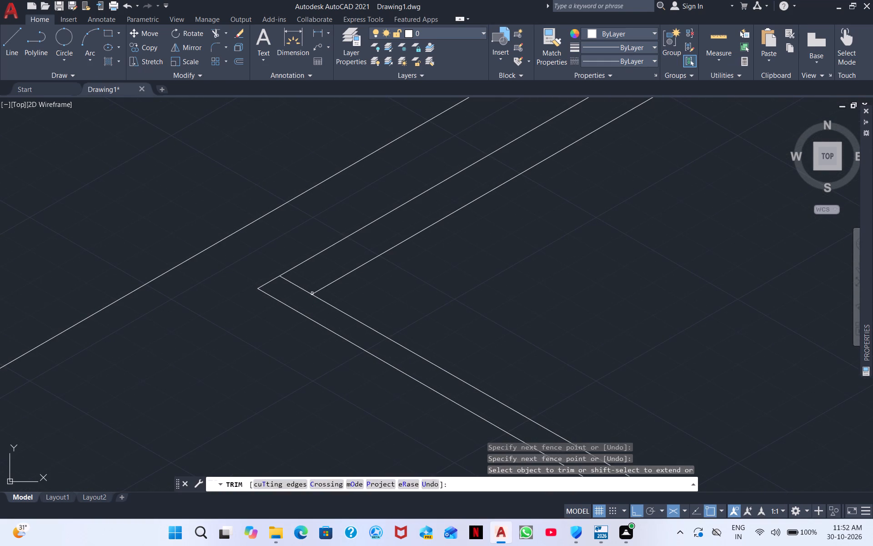
drag(300, 273, 296, 291)
right_click(488, 283)
click(527, 295)
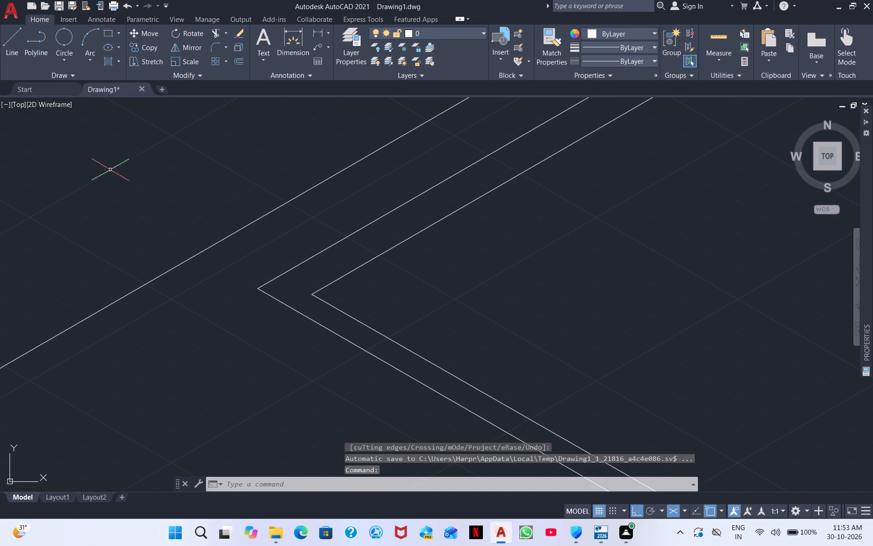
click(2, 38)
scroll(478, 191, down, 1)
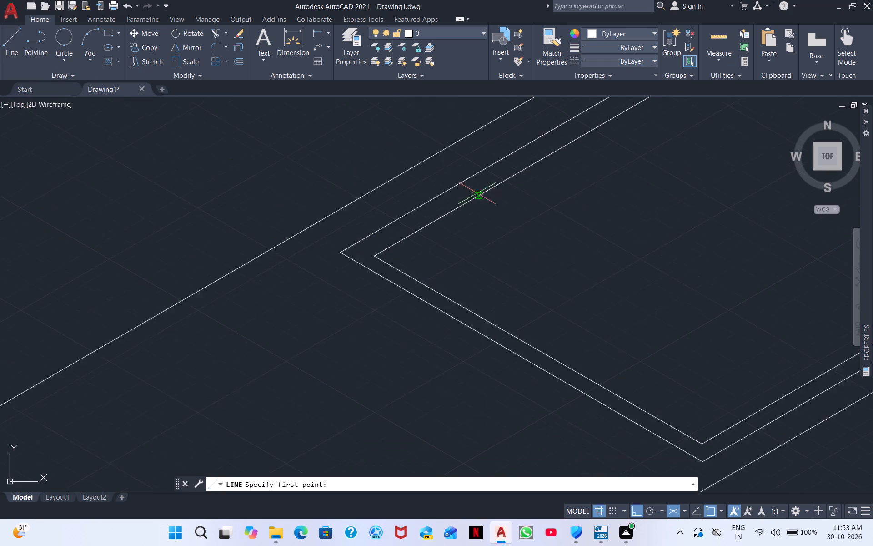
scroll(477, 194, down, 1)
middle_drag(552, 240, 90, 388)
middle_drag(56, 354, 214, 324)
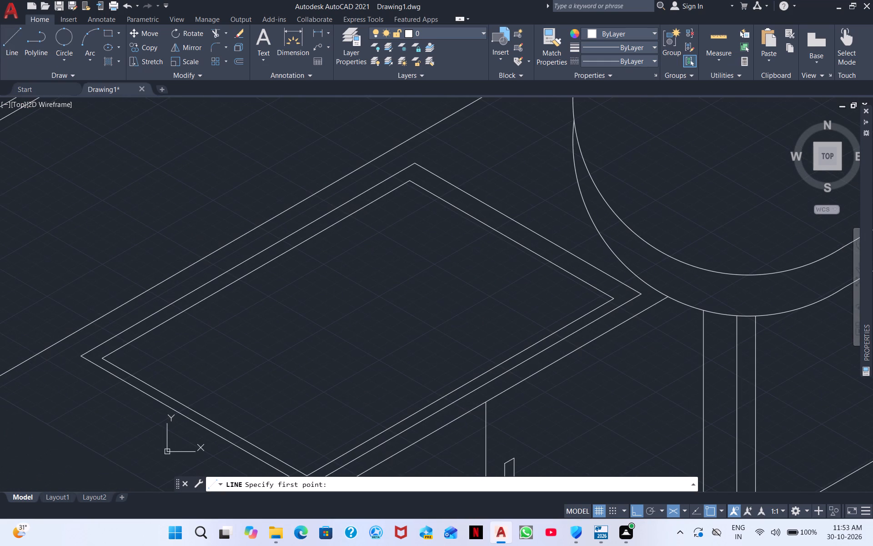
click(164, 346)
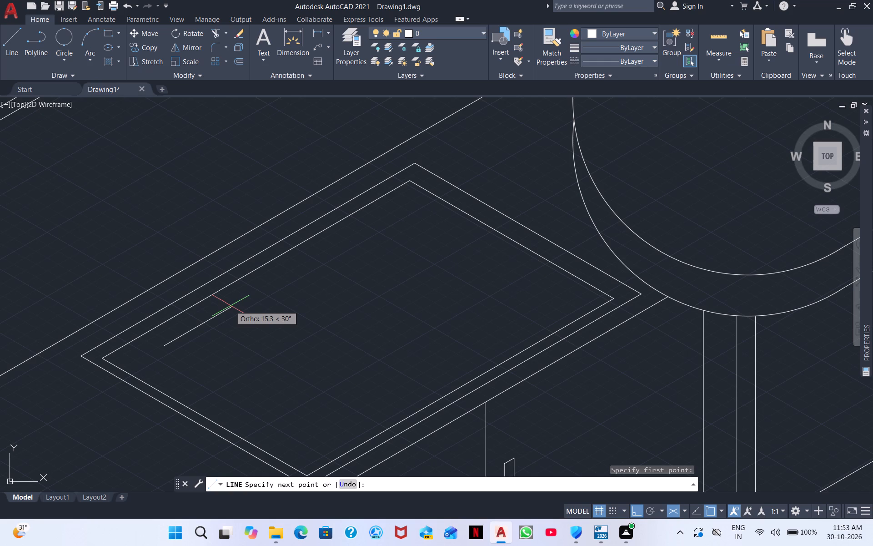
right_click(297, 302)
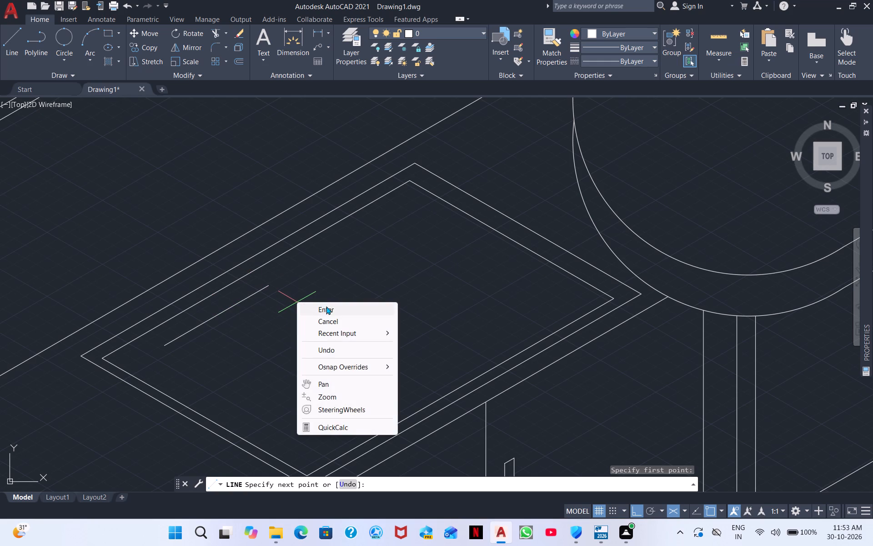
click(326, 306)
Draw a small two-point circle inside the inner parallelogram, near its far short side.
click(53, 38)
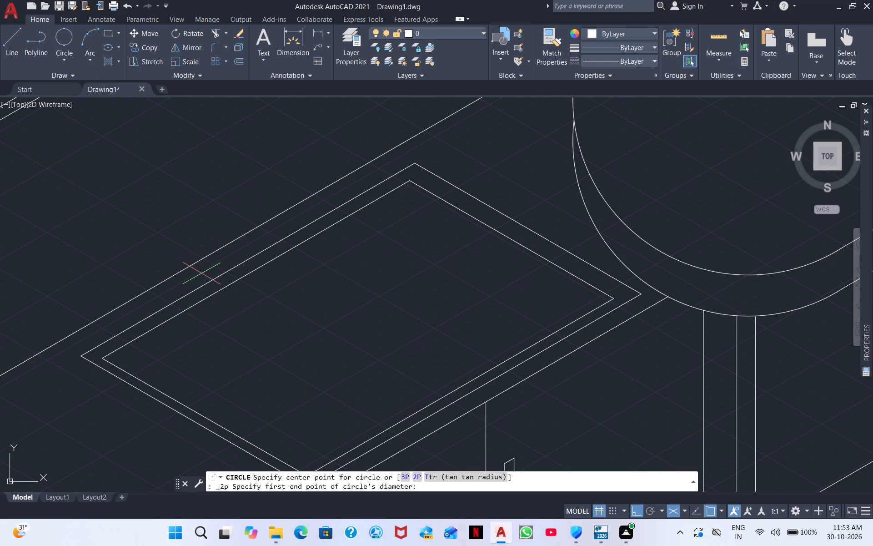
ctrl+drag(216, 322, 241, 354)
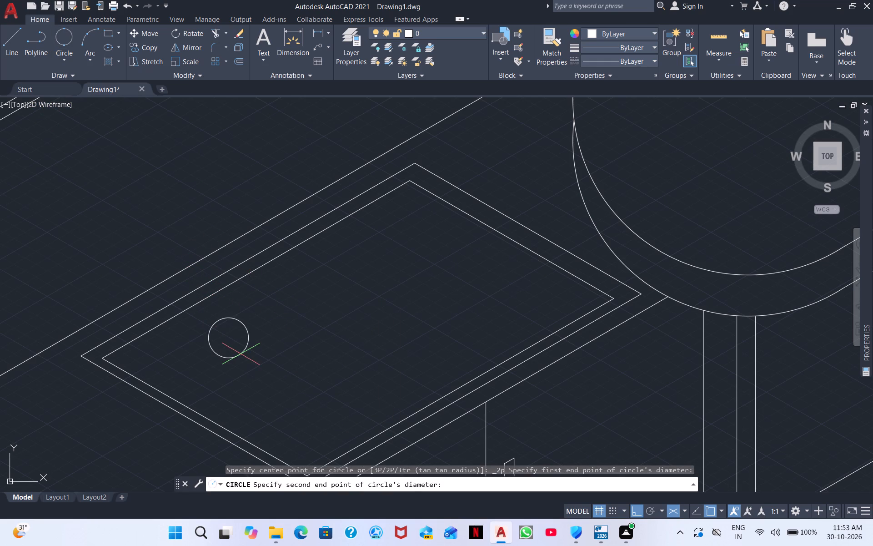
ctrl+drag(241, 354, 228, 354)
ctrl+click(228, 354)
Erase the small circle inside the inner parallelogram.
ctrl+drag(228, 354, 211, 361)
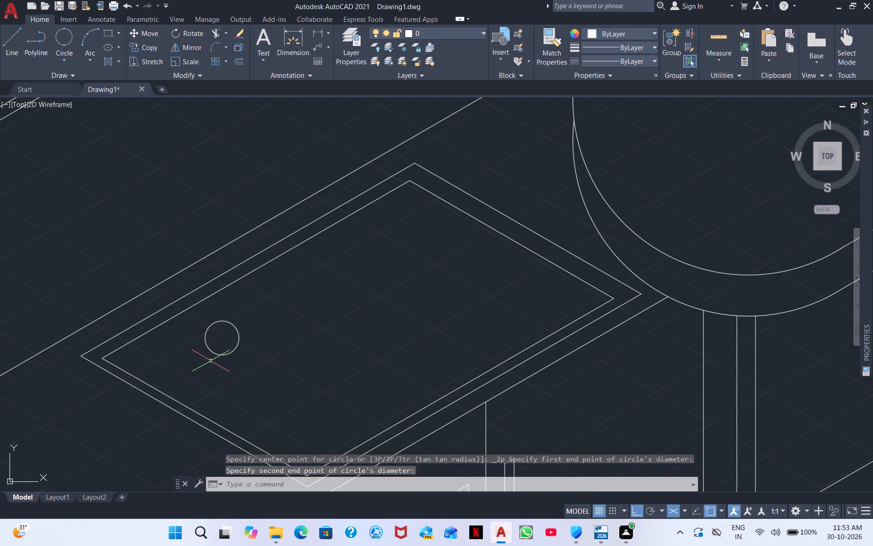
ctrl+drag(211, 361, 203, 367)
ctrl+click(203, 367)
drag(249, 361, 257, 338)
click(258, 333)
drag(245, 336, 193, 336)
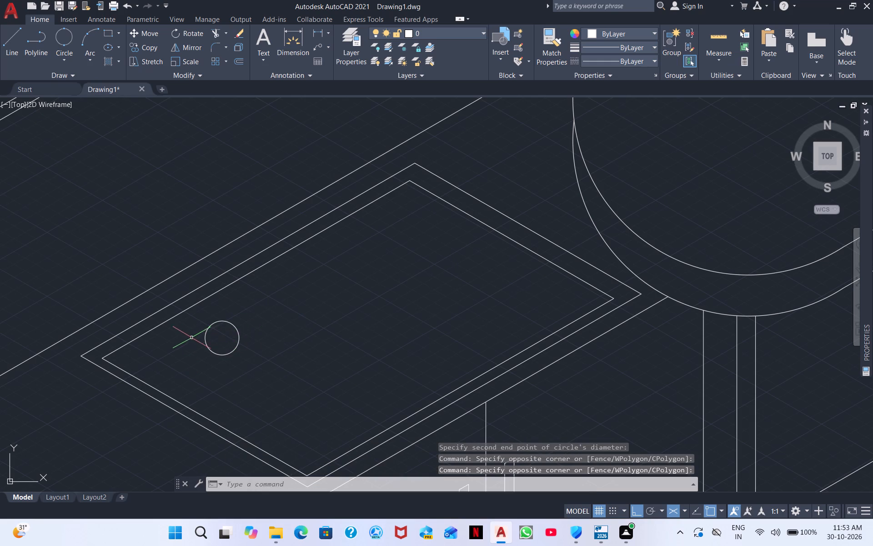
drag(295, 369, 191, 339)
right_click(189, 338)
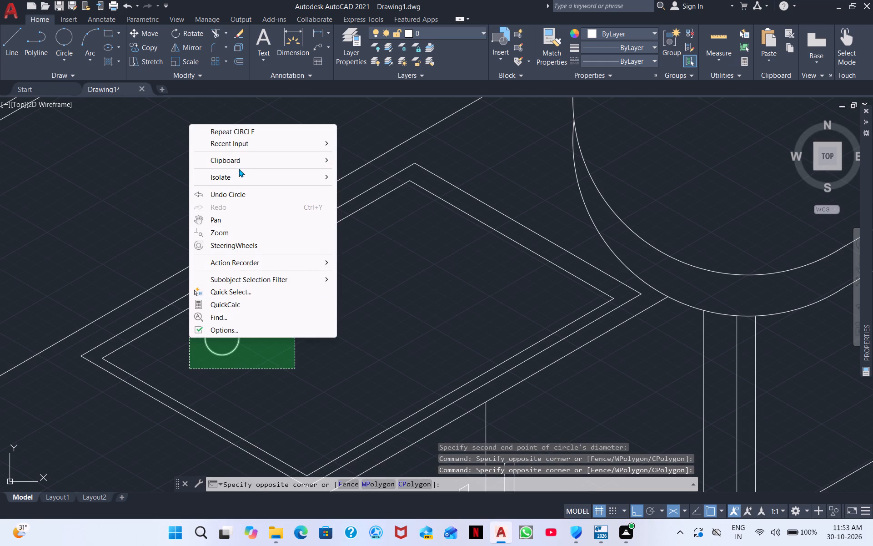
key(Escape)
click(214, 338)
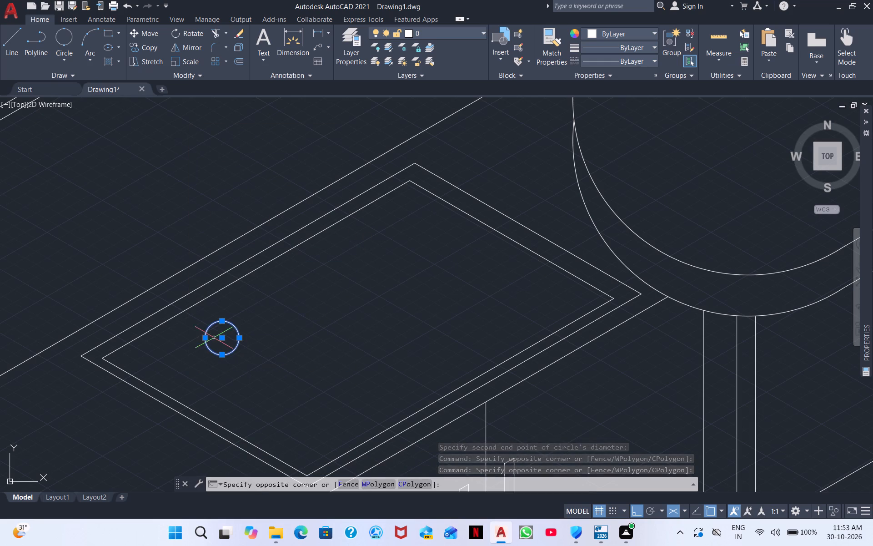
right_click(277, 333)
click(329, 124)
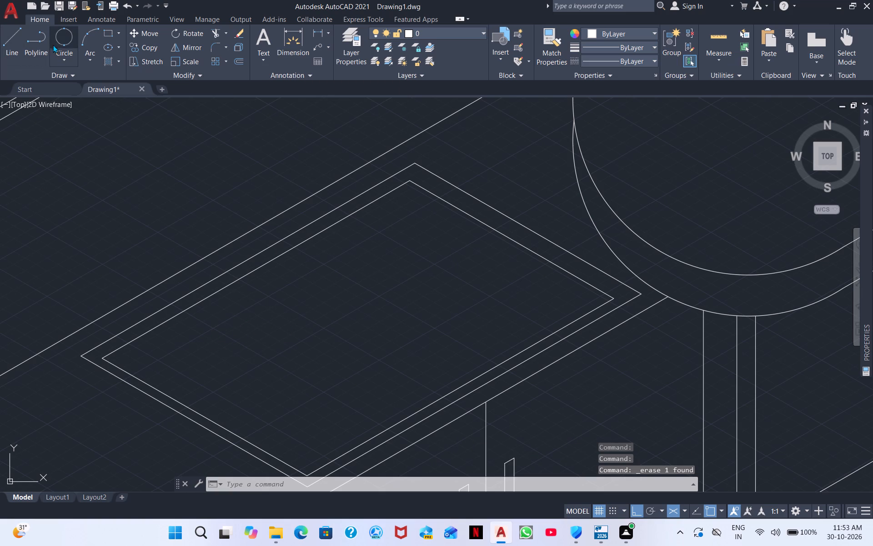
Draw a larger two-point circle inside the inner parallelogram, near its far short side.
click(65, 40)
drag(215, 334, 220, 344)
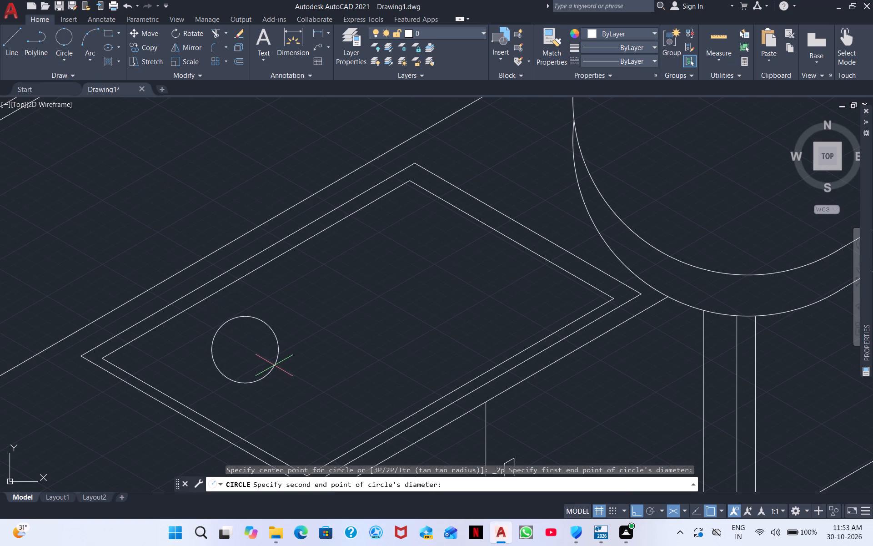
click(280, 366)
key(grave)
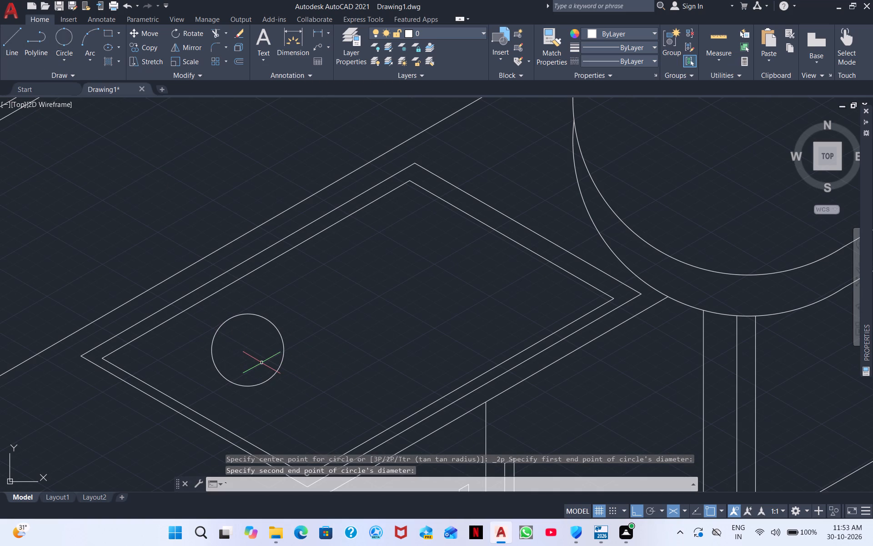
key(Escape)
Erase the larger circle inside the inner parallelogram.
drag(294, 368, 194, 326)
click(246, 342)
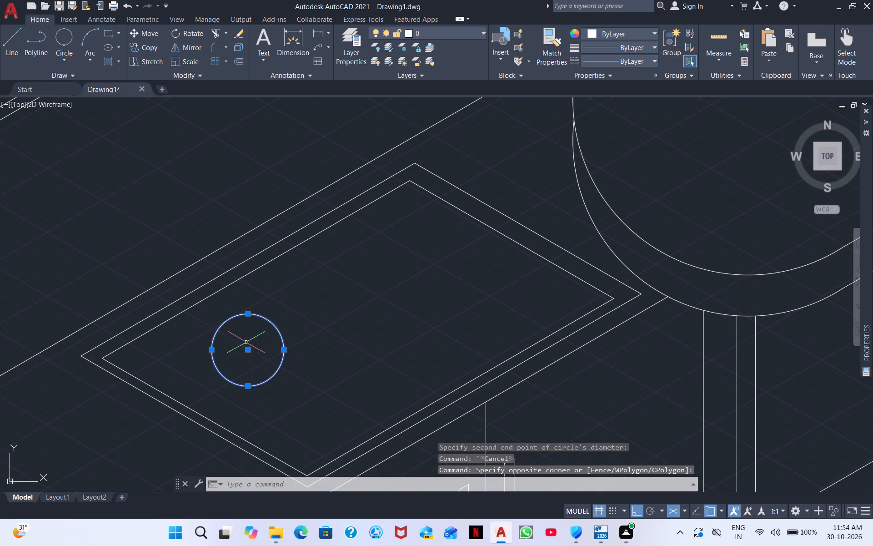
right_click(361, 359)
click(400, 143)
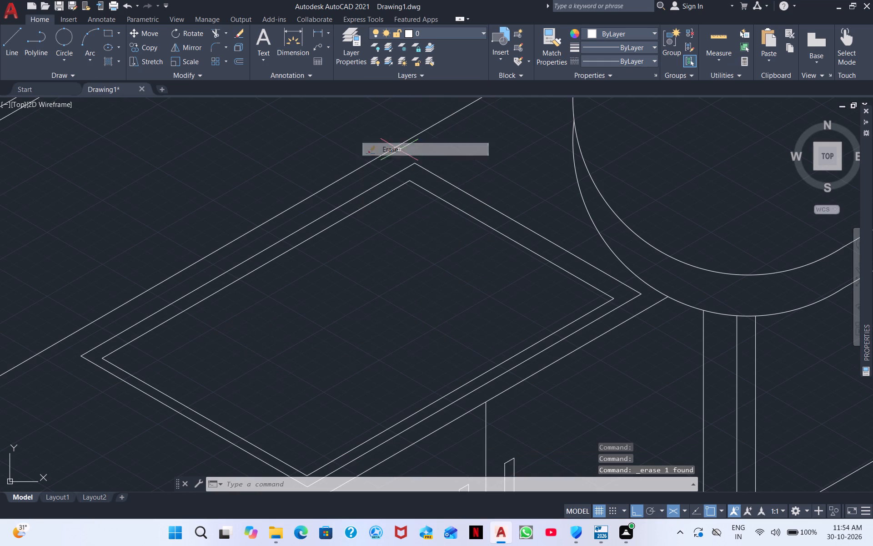
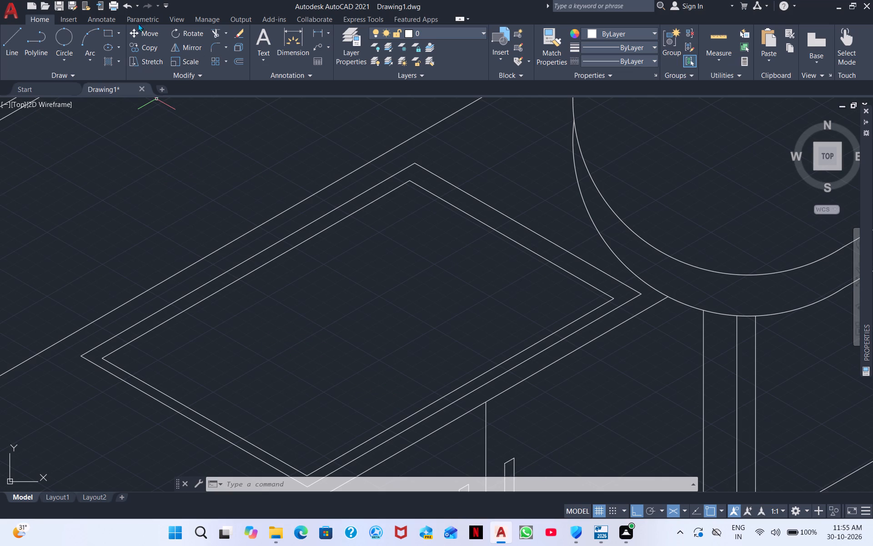
Draw an ellipse inside the inner parallelogram near its left corner, tilted along the isometric axis, with a minor half-axis of about 5.6.
click(110, 44)
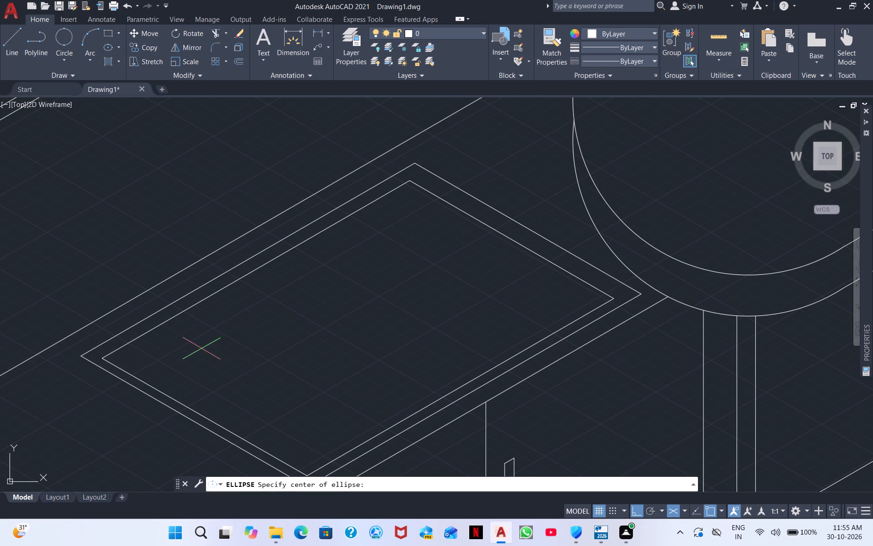
click(201, 349)
click(232, 328)
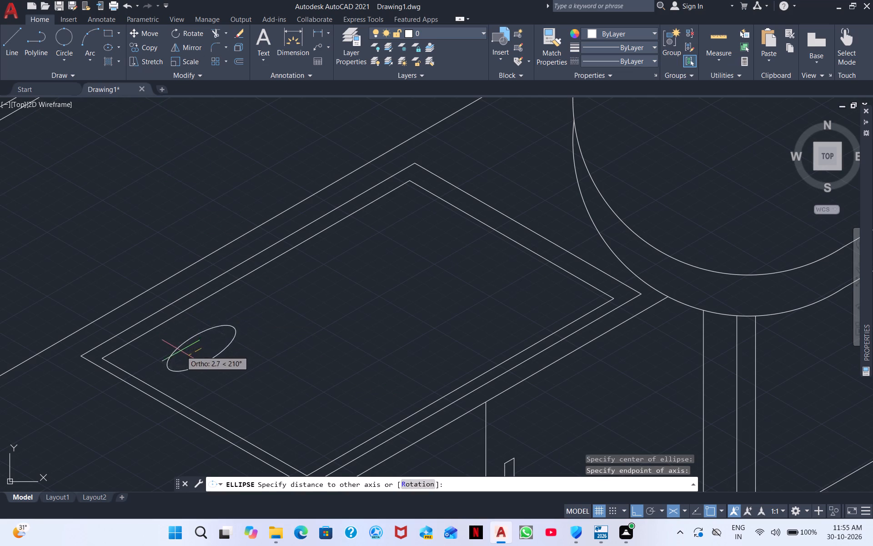
click(217, 368)
Copy the ellipse to the upper corner of the inner parallelogram and to its lower corner, the latter about 25.5 away at 330°.
drag(261, 374, 225, 369)
click(211, 352)
right_click(302, 336)
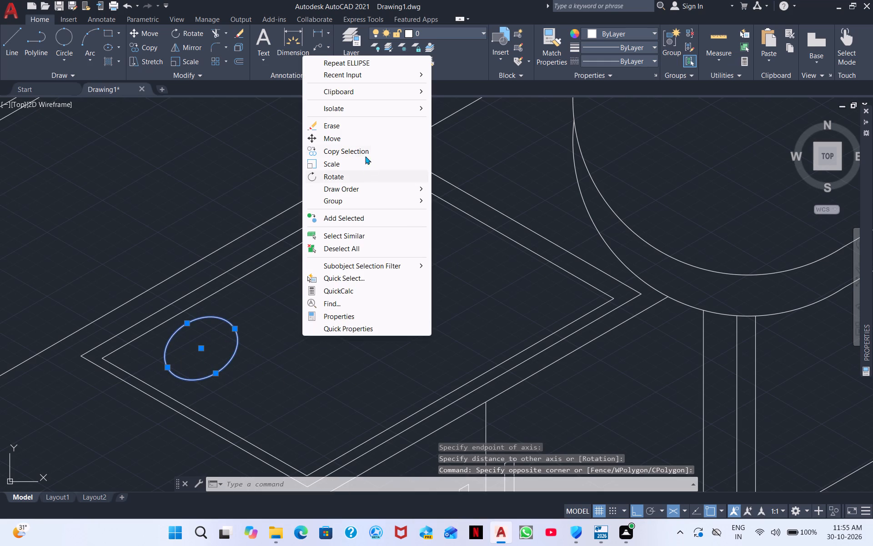
click(346, 150)
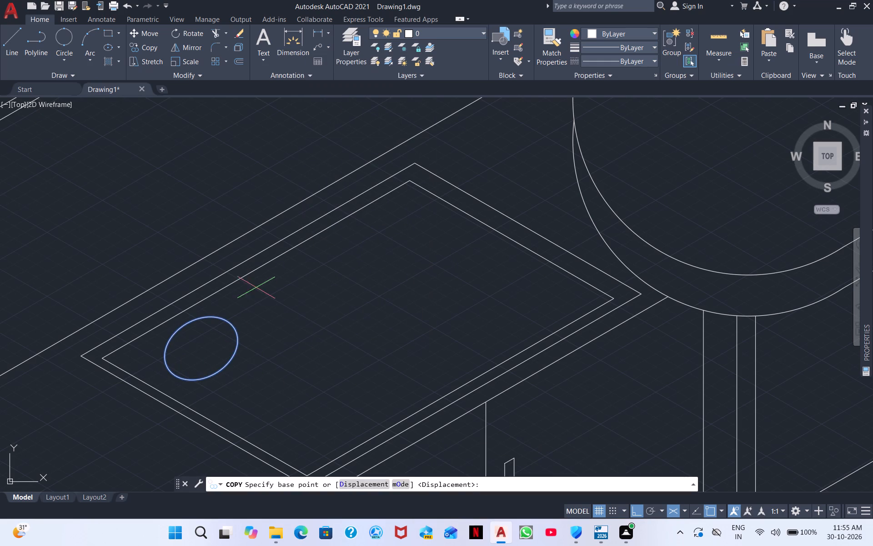
click(190, 341)
click(370, 233)
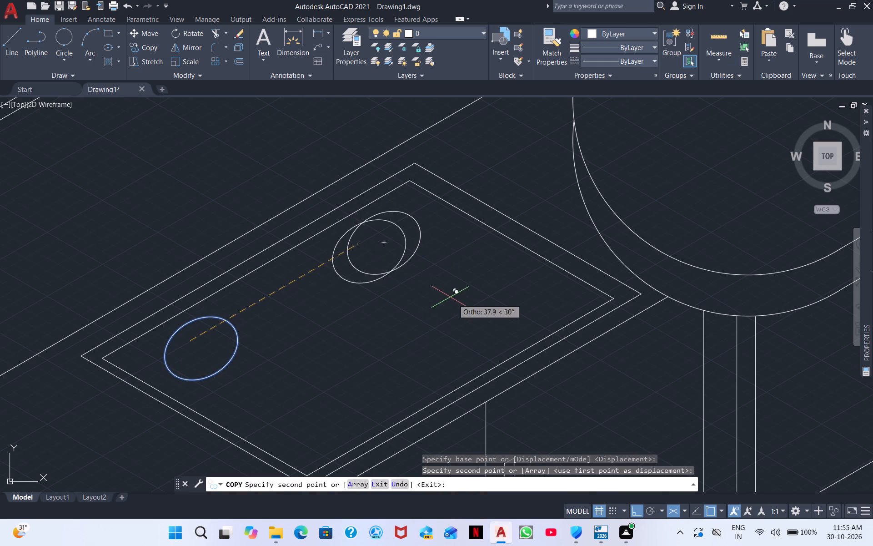
click(319, 397)
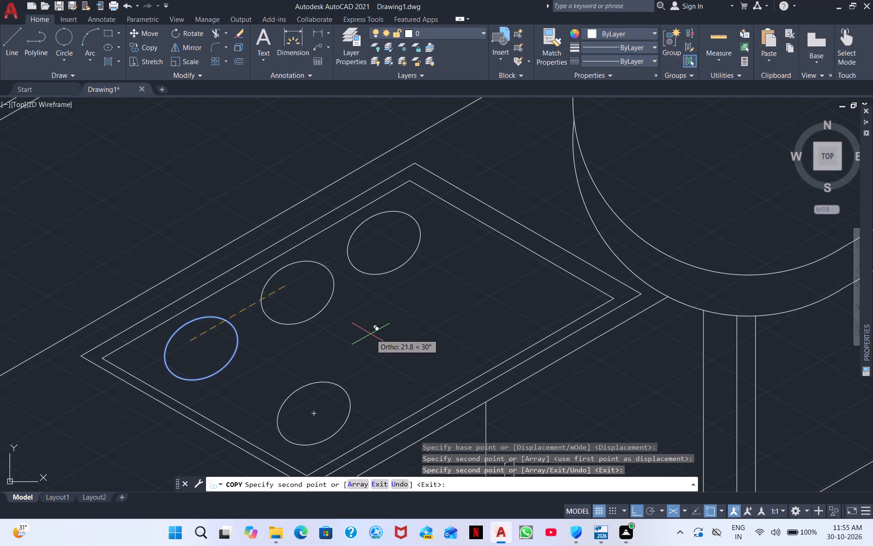
right_click(371, 334)
click(424, 338)
Copy the lower-corner ellipse along the 30° axis toward the right corner of the inner parallelogram, making the fourth burner.
drag(370, 398, 340, 396)
click(305, 369)
right_click(419, 343)
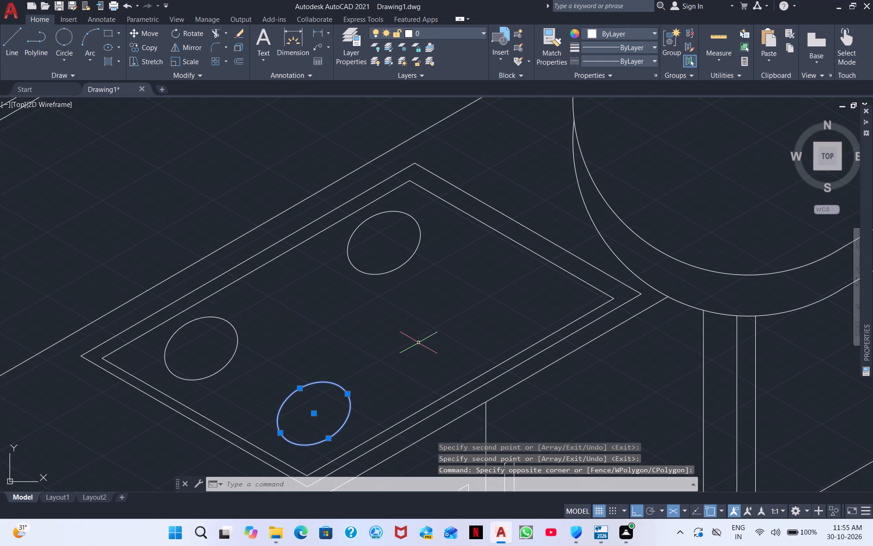
click(446, 155)
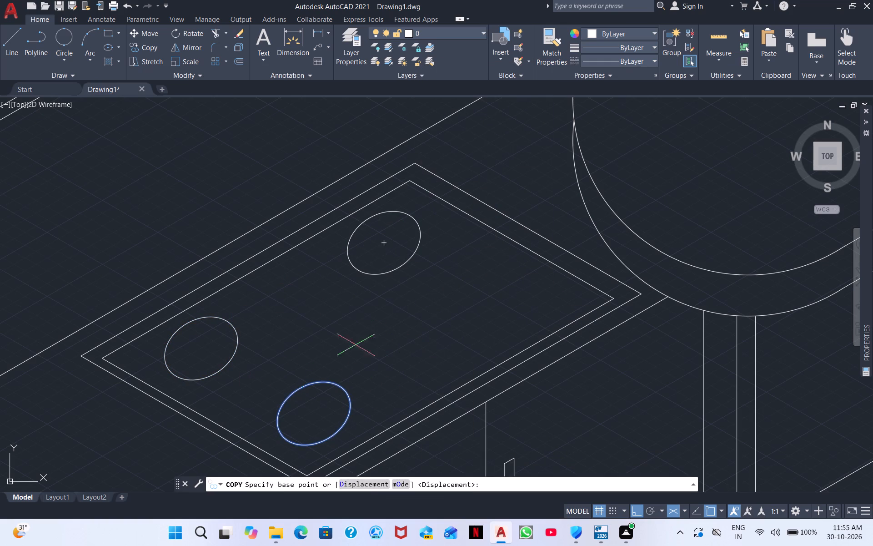
click(316, 396)
click(484, 297)
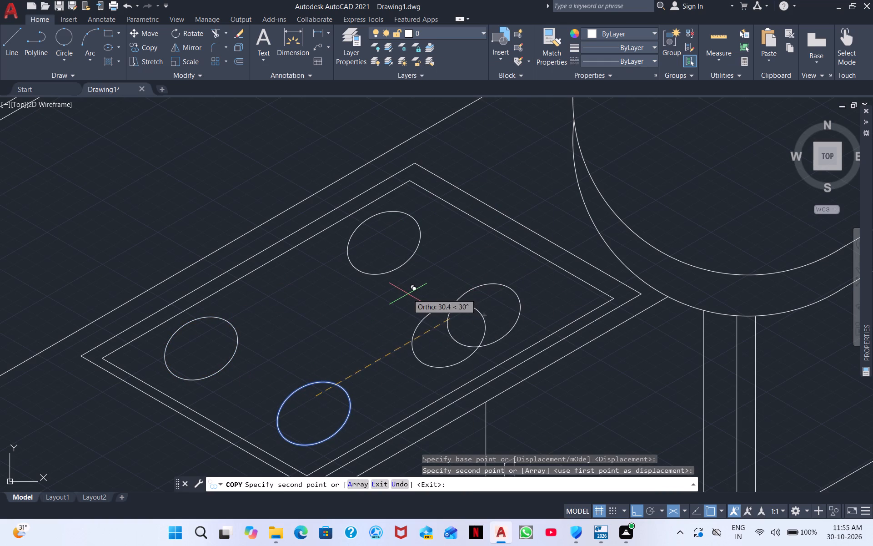
right_click(408, 294)
click(454, 305)
Draw lines in the right isoplane down the island counter's rounded end from the top arc to the bottom arc and back up.
scroll(451, 310, down, 2)
middle_drag(514, 335, 296, 195)
scroll(296, 195, down, 1)
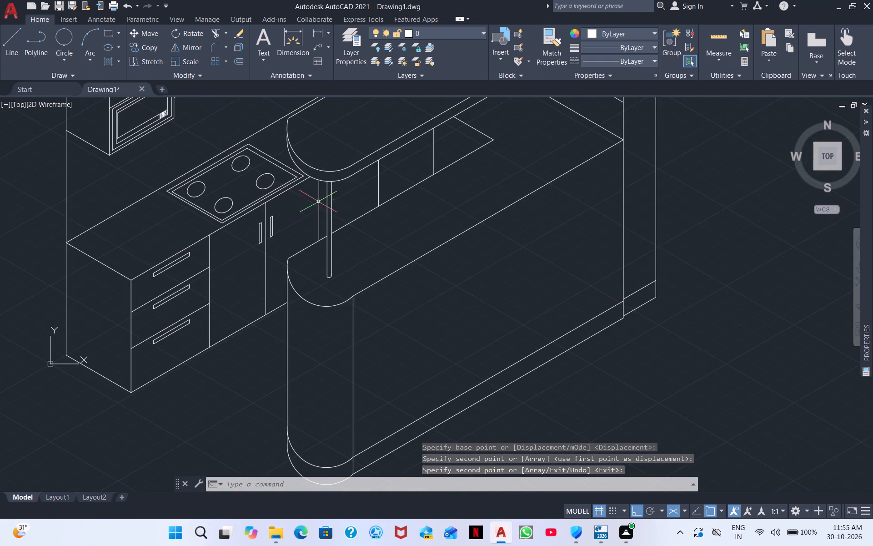
middle_drag(381, 218, 245, 236)
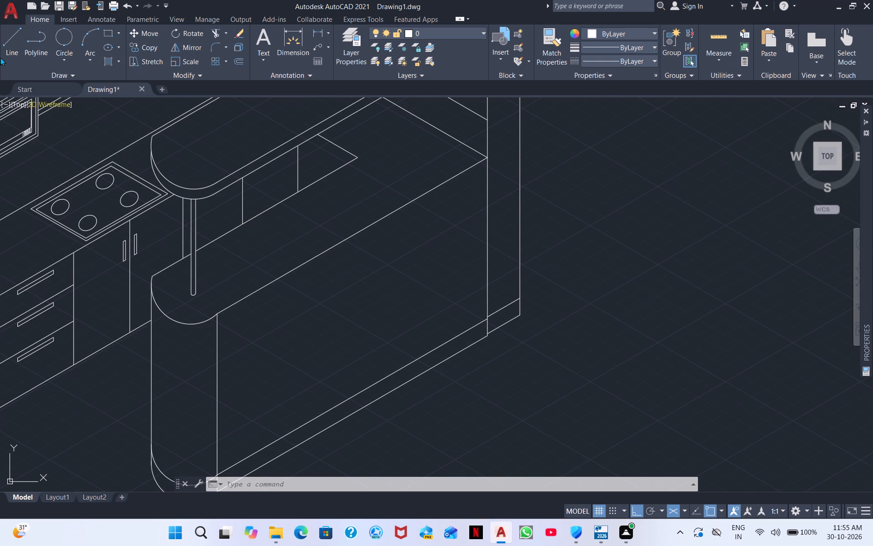
click(10, 35)
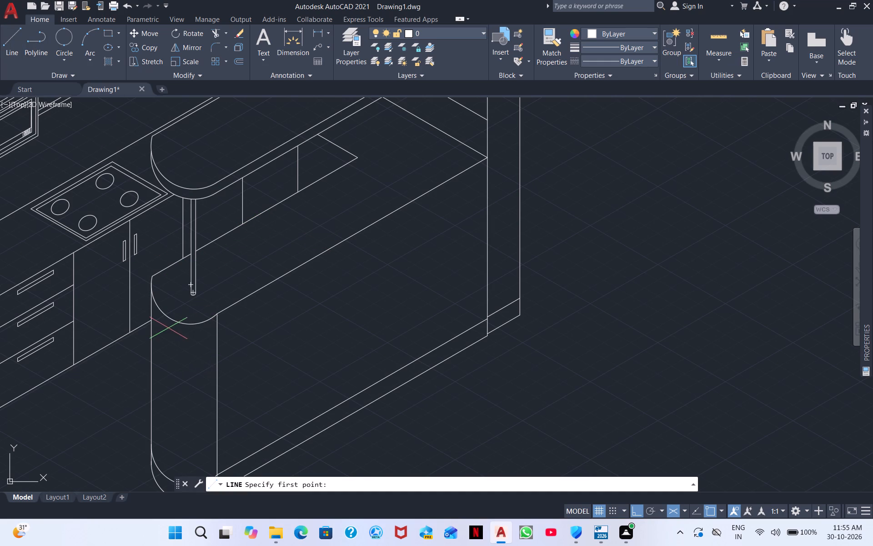
click(167, 322)
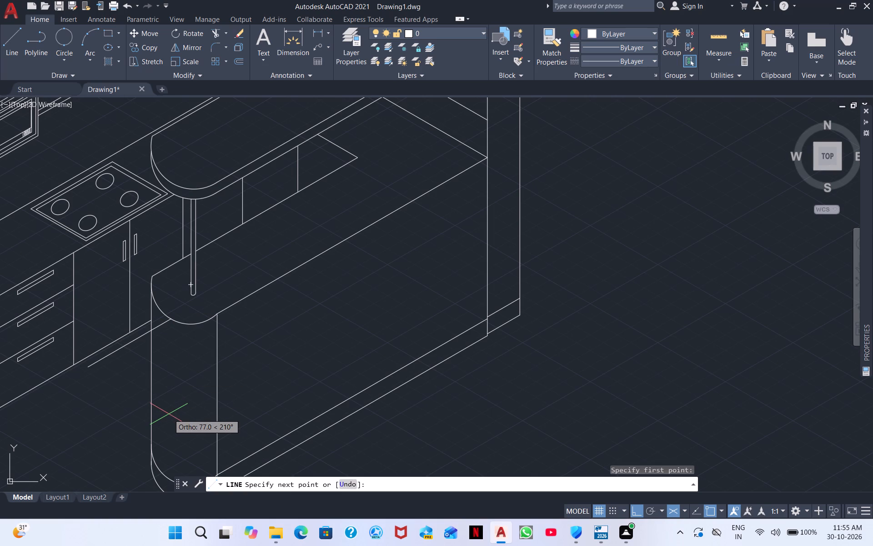
key(F2)
key(F5)
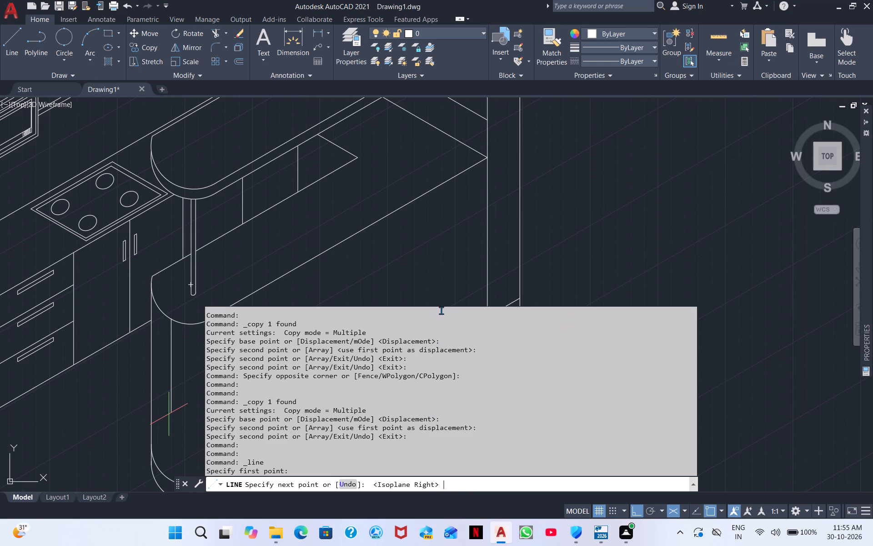
drag(444, 305, 442, 379)
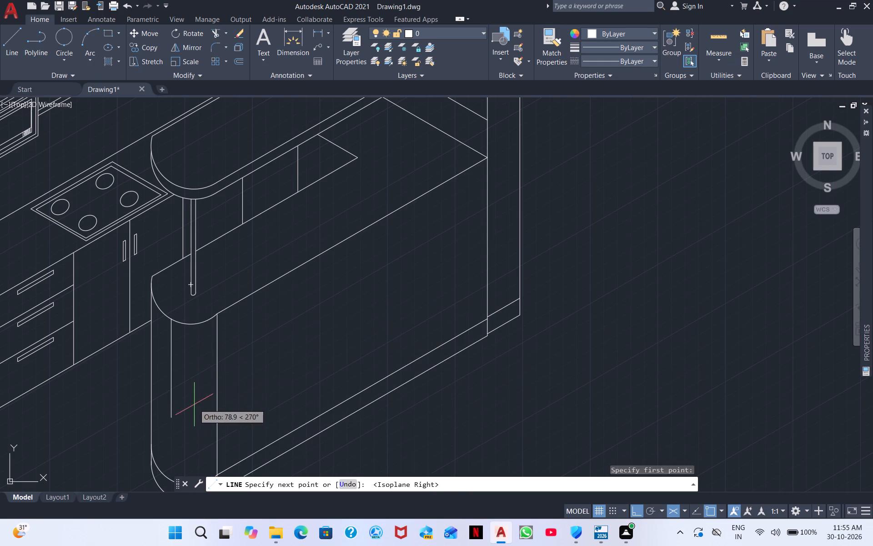
middle_drag(156, 454, 171, 359)
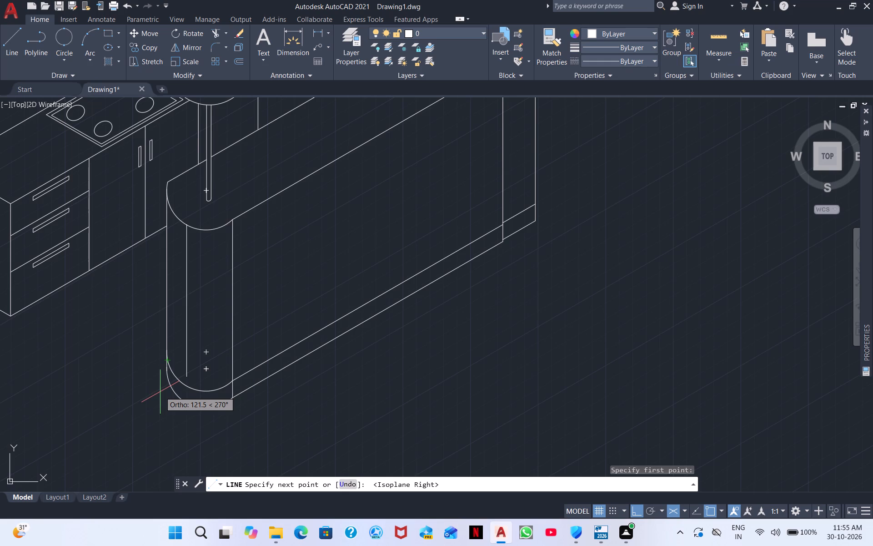
middle_drag(160, 392, 215, 348)
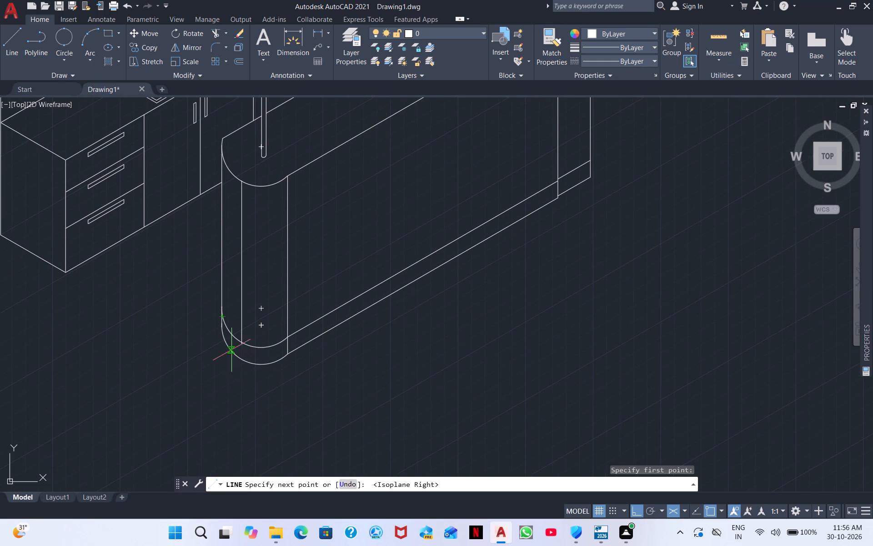
click(241, 347)
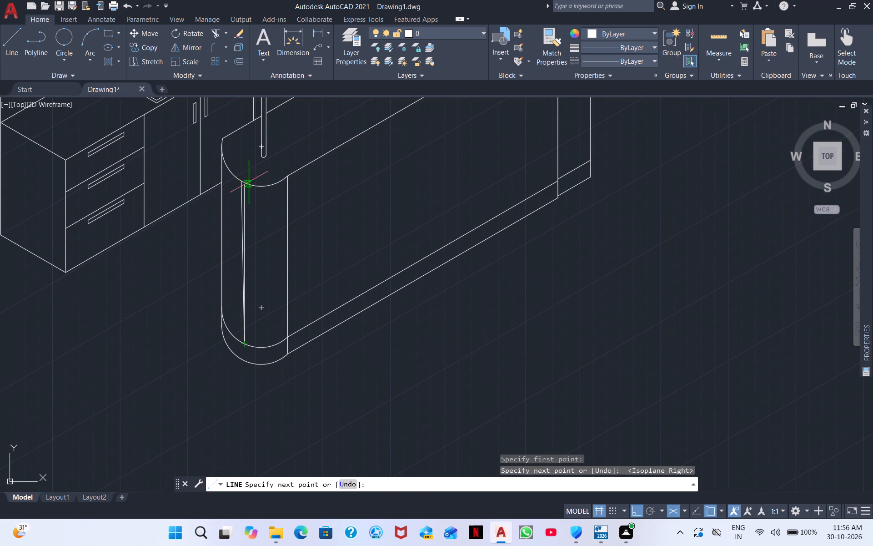
click(248, 170)
key(Escape)
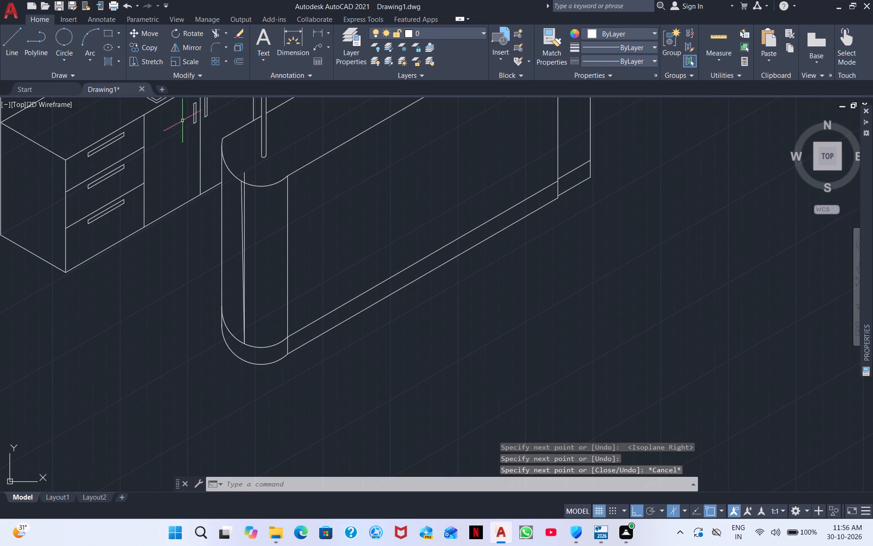
Trim away the slanted duplicate line and the vertical line's overshoot above the top arc on the rounded end.
click(214, 31)
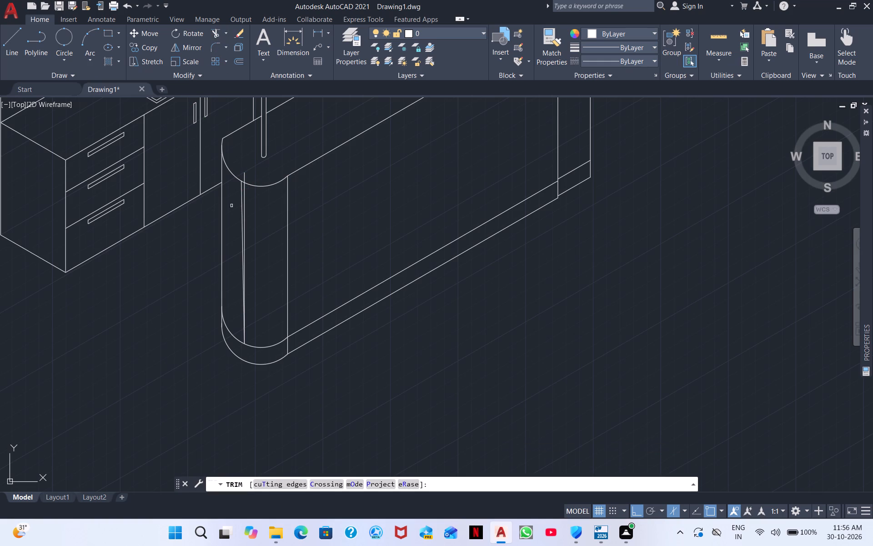
click(240, 193)
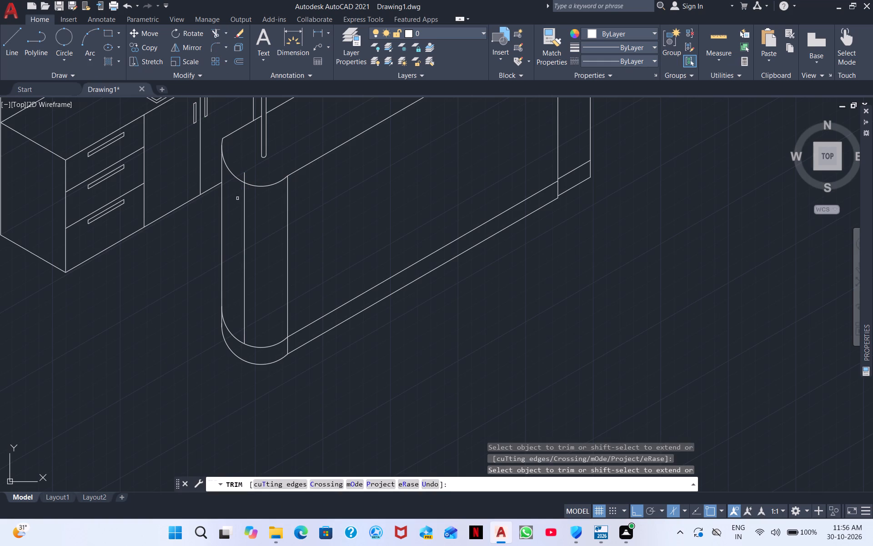
click(244, 177)
right_click(371, 225)
click(397, 228)
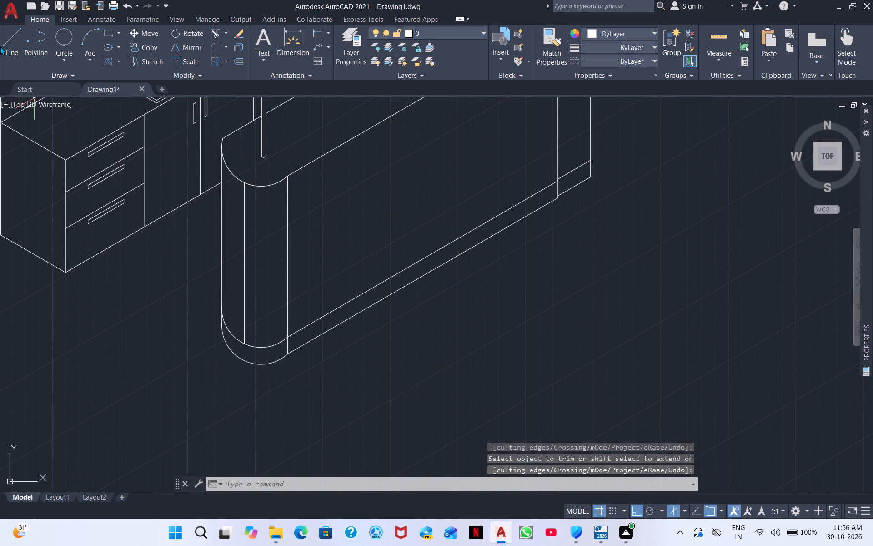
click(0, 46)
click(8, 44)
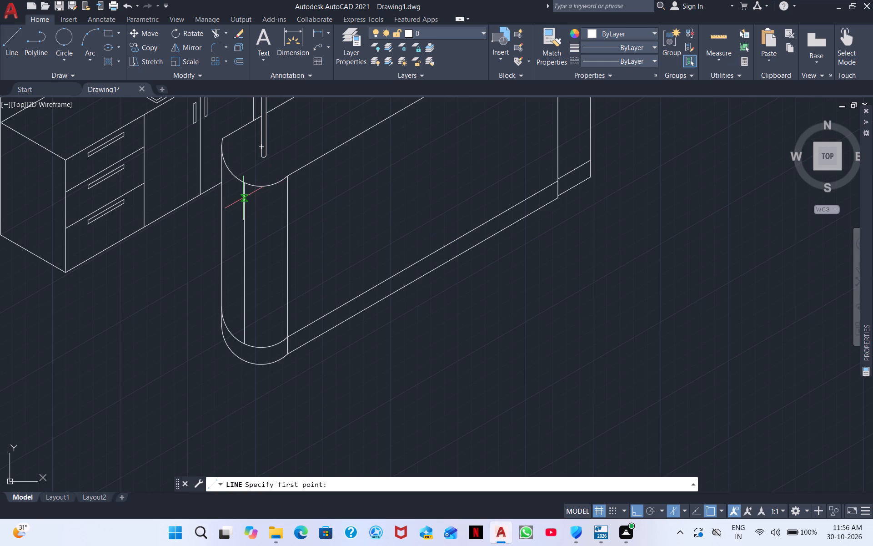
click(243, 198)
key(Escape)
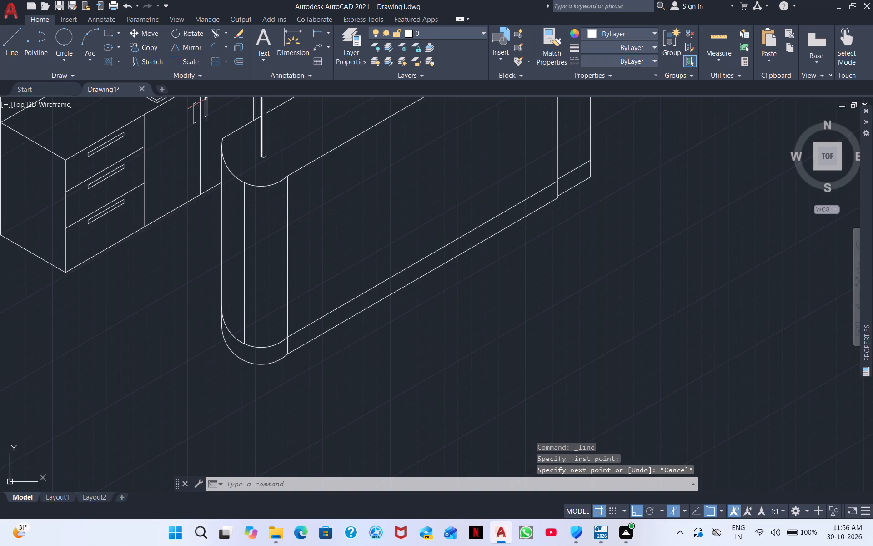
Copy the top arc of the island counter's rounded end straight down by about 12.
click(256, 186)
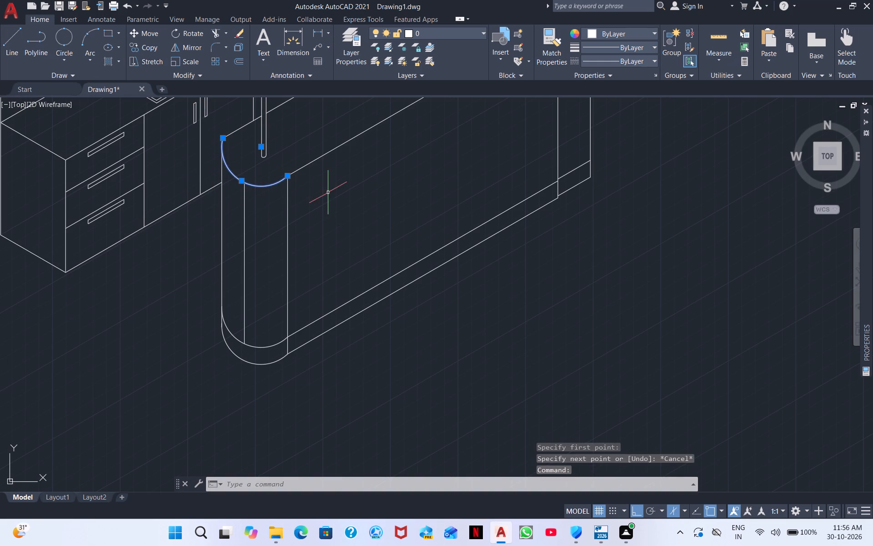
right_click(328, 192)
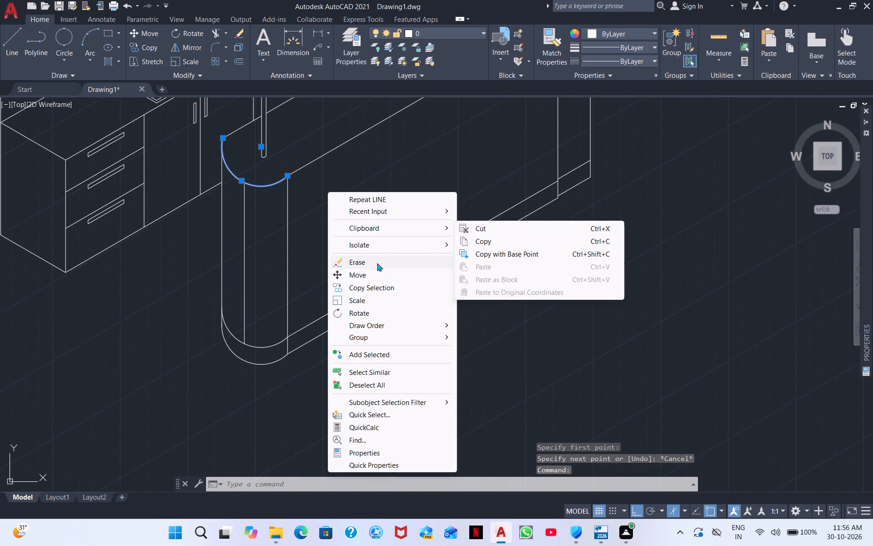
click(374, 284)
click(286, 172)
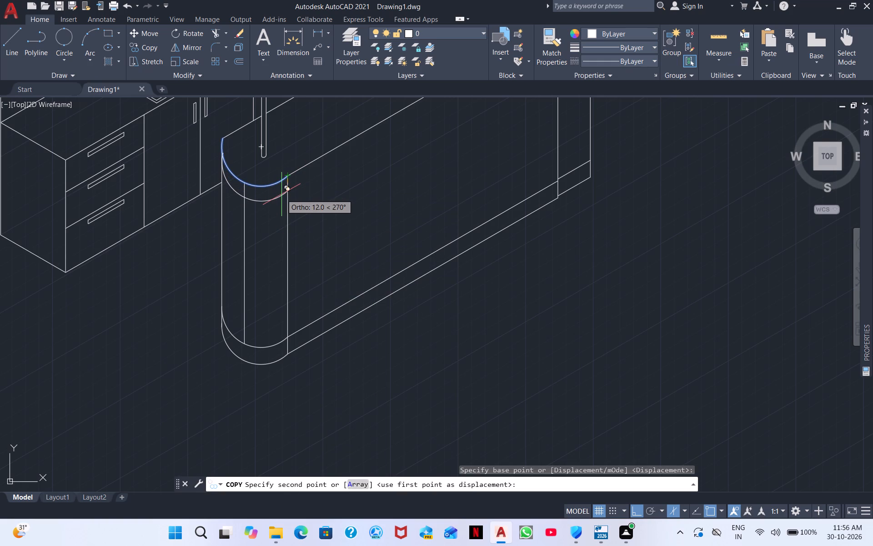
double_click(281, 194)
key(Escape)
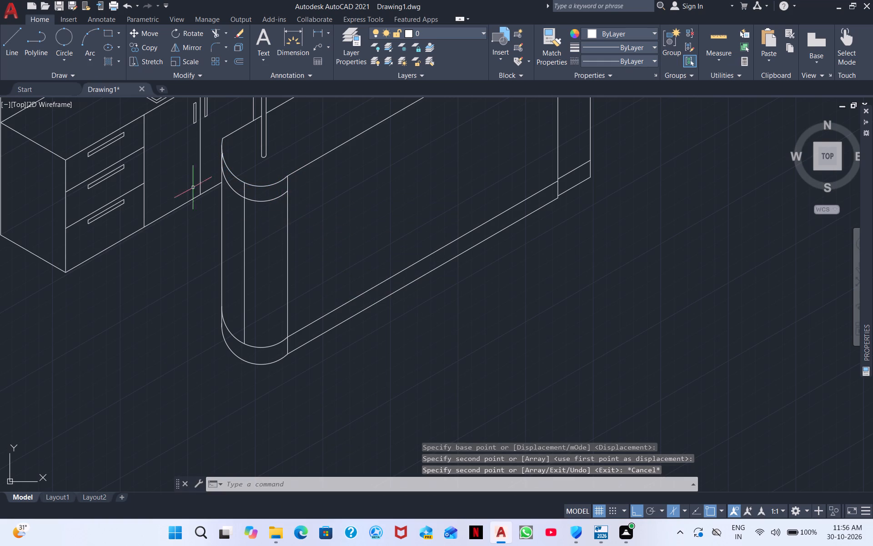
Trim the copied arc's excess upper end where it crosses the top arc at the left edge of the rounded end.
click(212, 32)
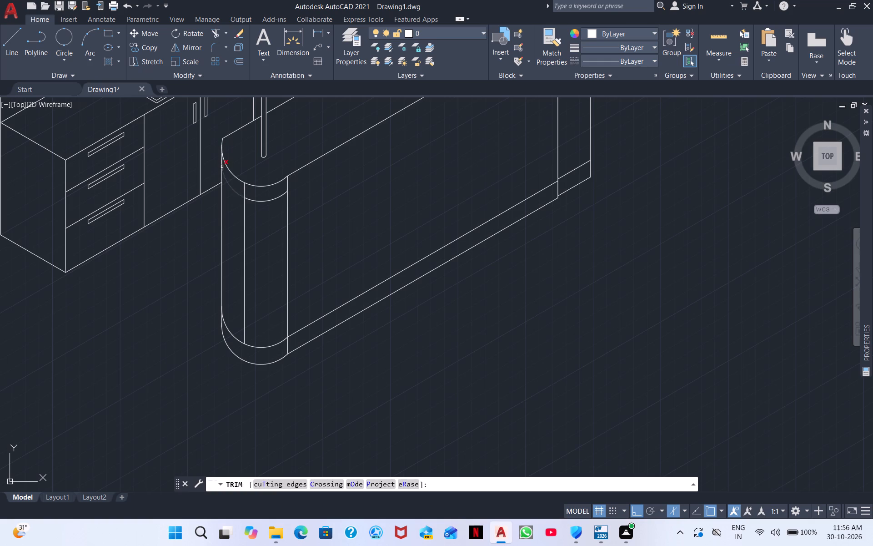
scroll(222, 167, up, 6)
middle_drag(247, 172, 486, 508)
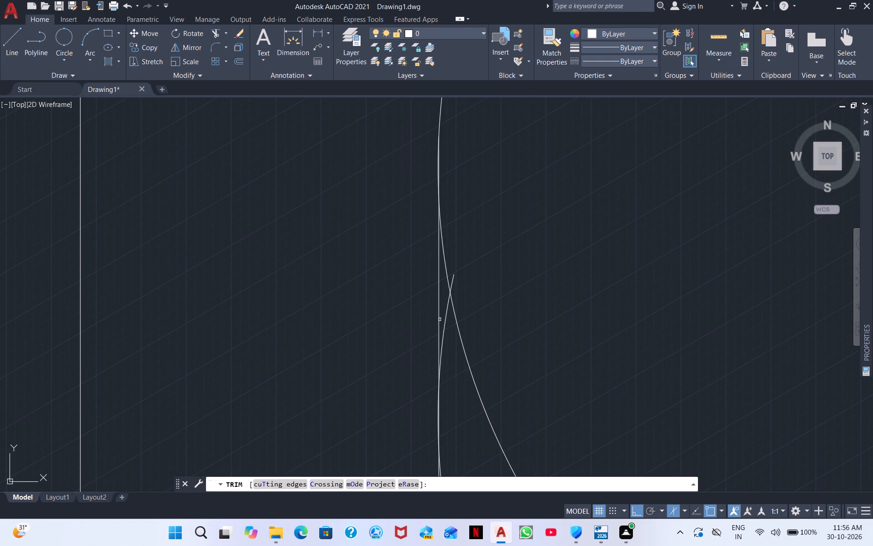
double_click(443, 321)
drag(446, 321, 451, 330)
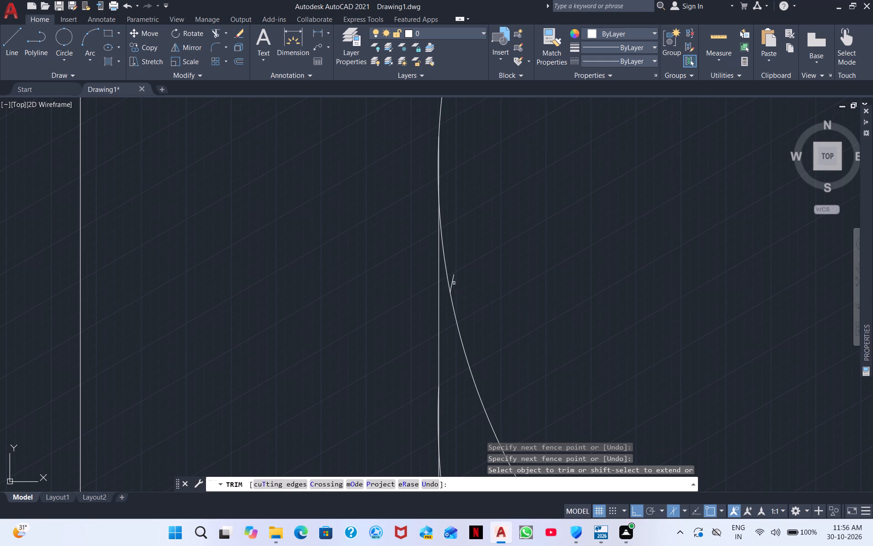
click(454, 283)
right_click(570, 317)
click(591, 323)
Draw a vertical line just right of the existing panel line on the island's rounded end, from the copied top arc past the bottom's upper arc.
scroll(590, 323, down, 3)
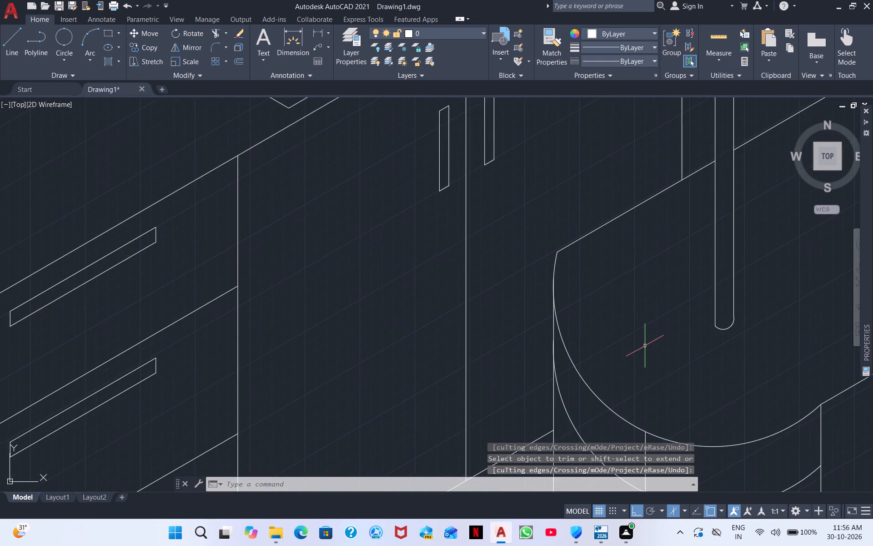
middle_drag(645, 346, 472, 237)
scroll(487, 291, down, 1)
middle_drag(540, 343, 470, 236)
middle_drag(467, 301, 410, 217)
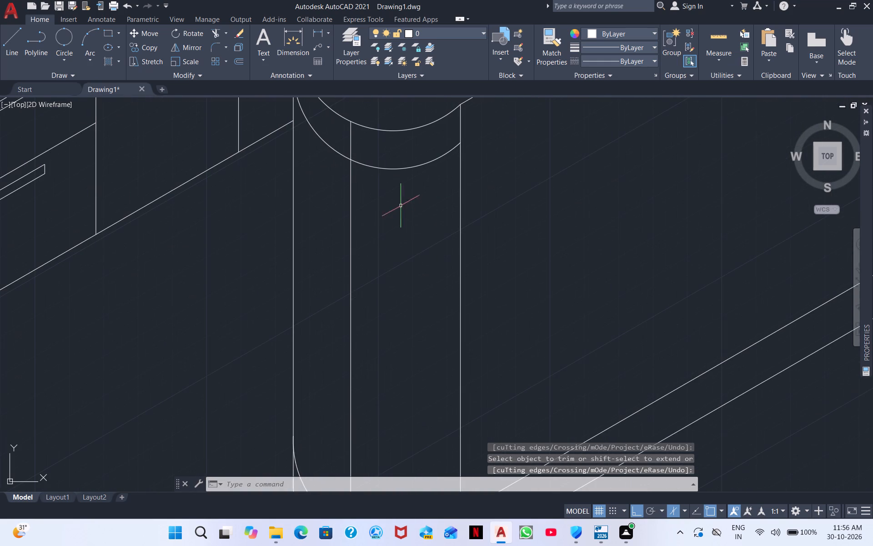
click(4, 47)
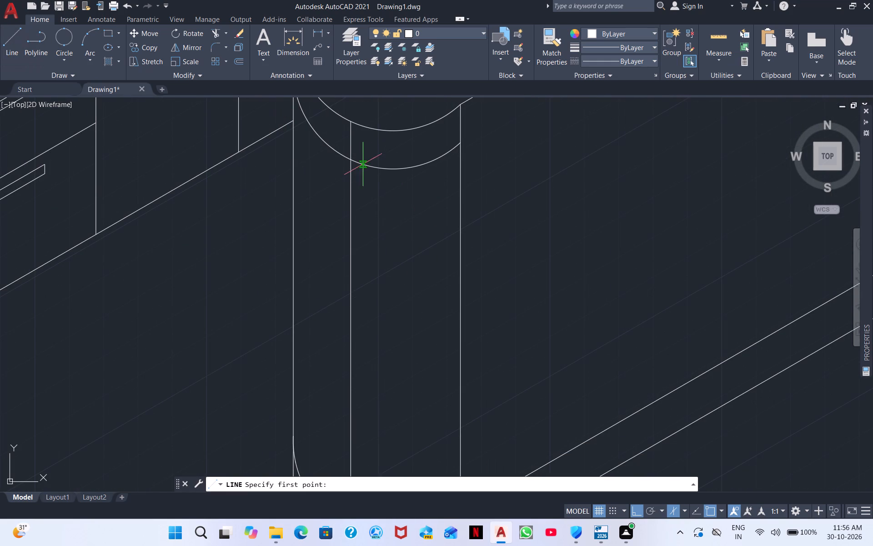
drag(370, 167, 372, 190)
middle_drag(421, 393, 428, 240)
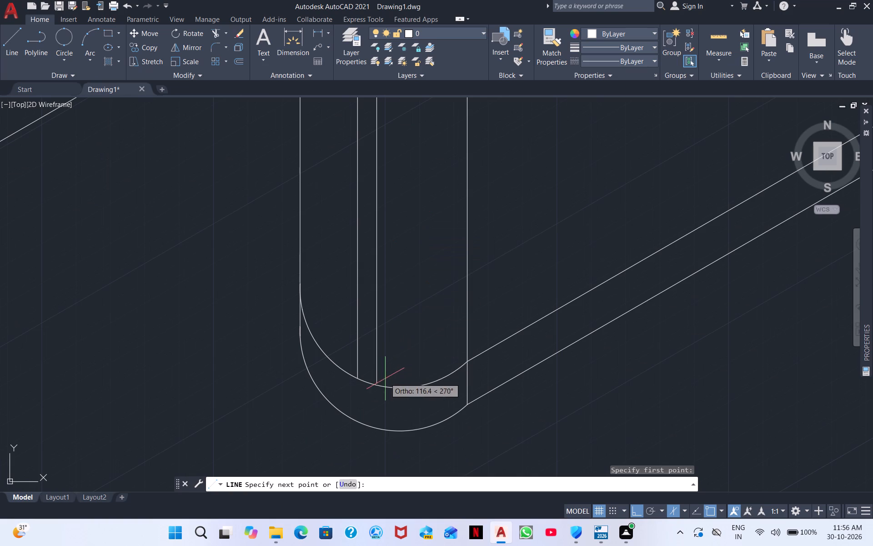
click(379, 385)
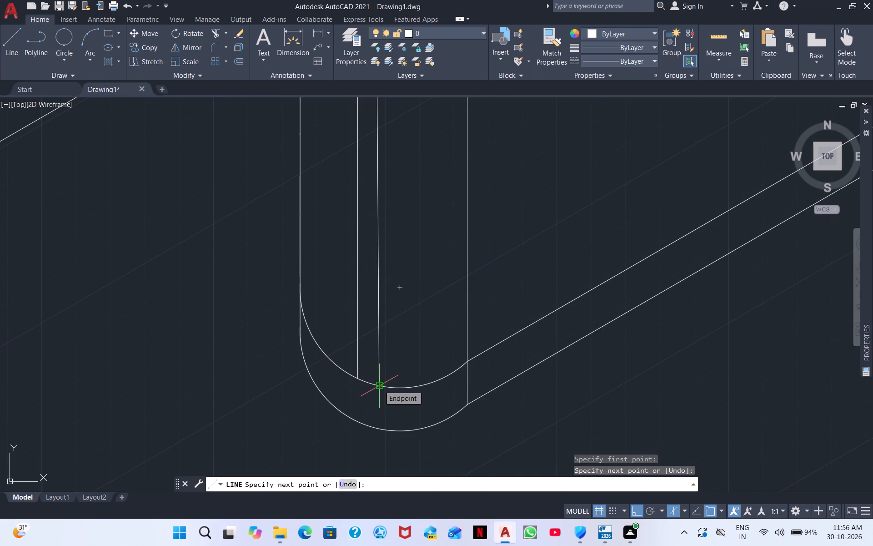
key(ctrl+z)
click(392, 409)
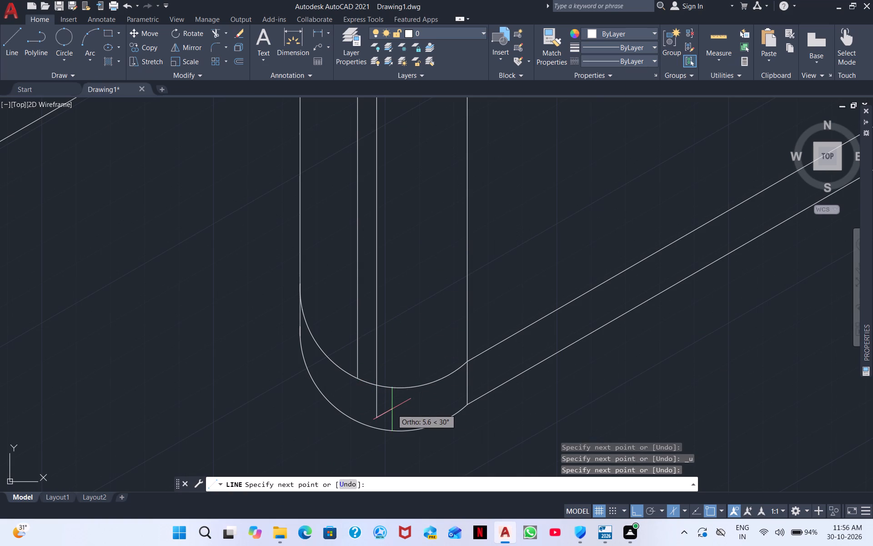
right_click(391, 408)
click(447, 276)
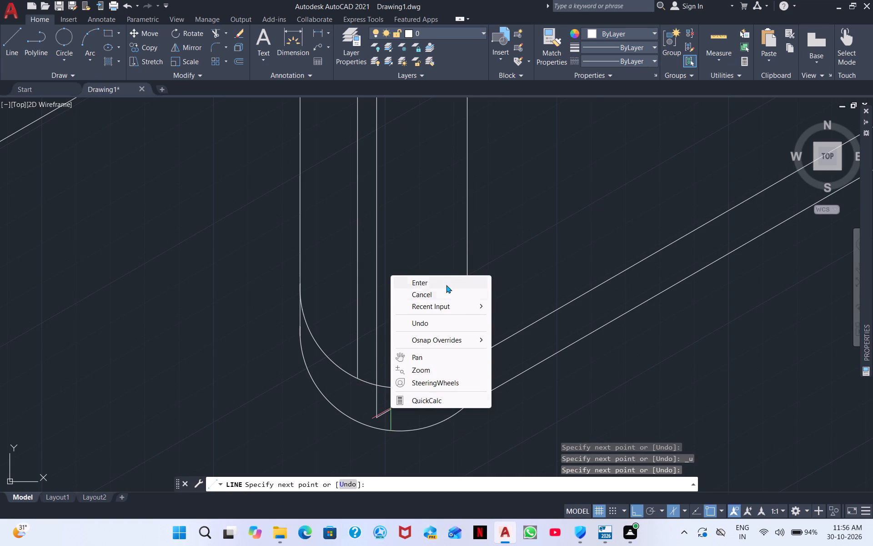
click(446, 284)
Draw another vertical line about 127 long, just left of the existing panel line, from the copied top arc past the bottom's upper arc.
right_click(567, 281)
click(612, 290)
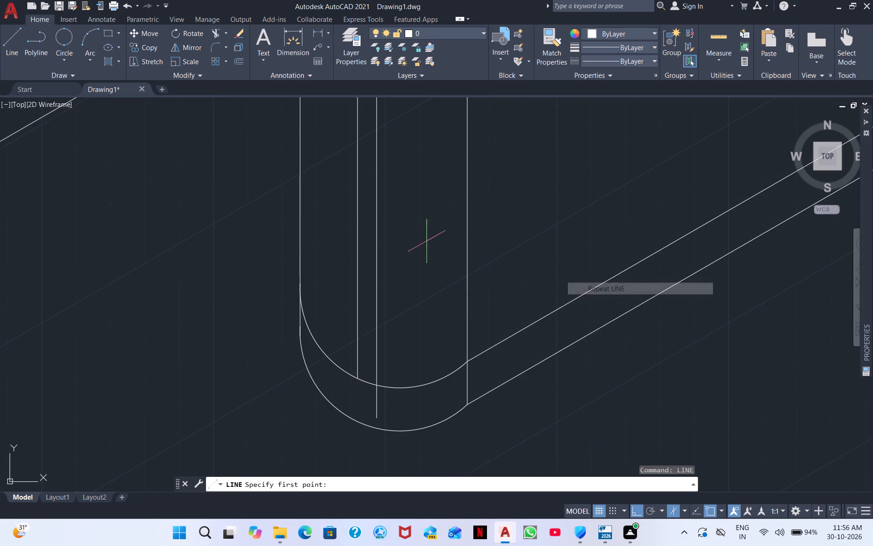
middle_drag(422, 244, 685, 433)
drag(602, 191, 606, 209)
middle_drag(607, 351, 566, 166)
scroll(607, 351, down, 1)
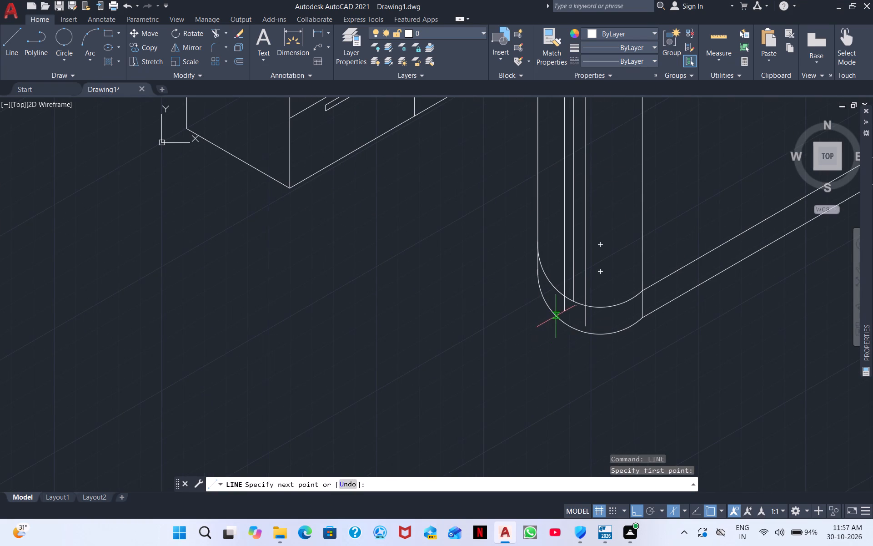
click(564, 314)
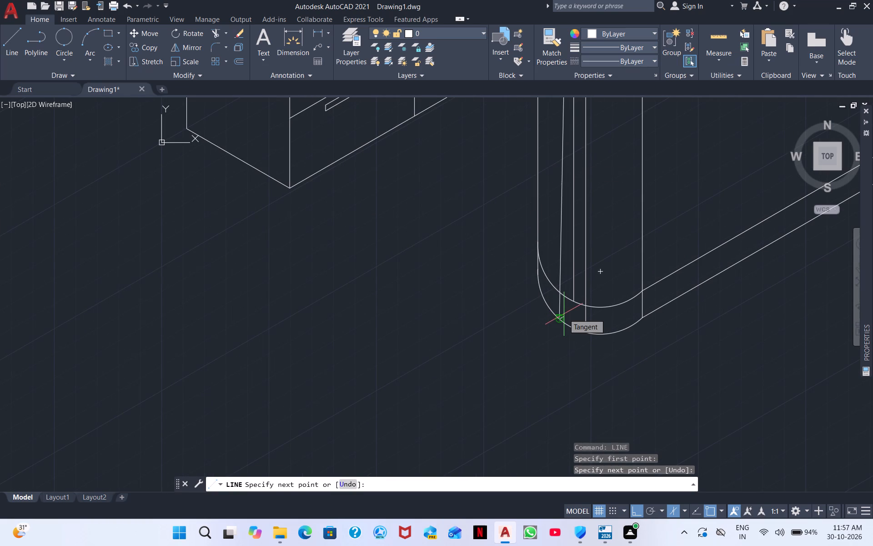
key(ctrl+z)
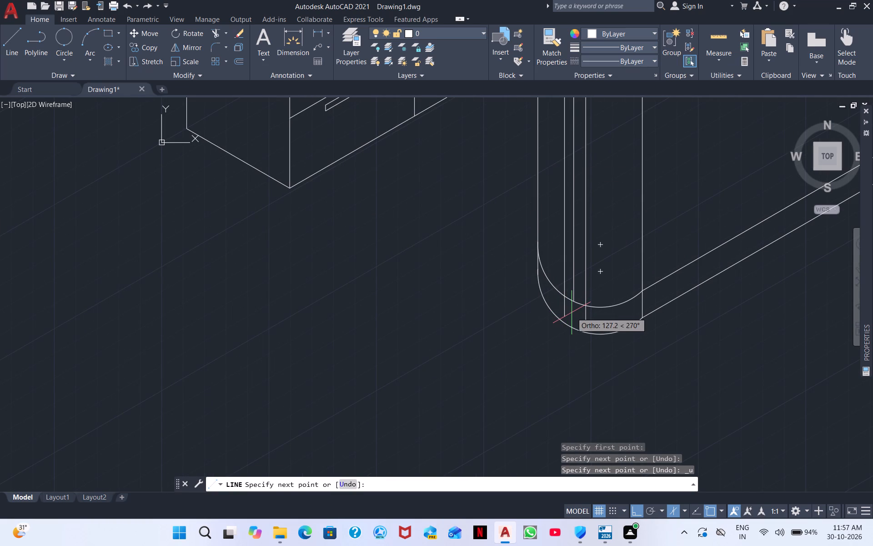
click(572, 313)
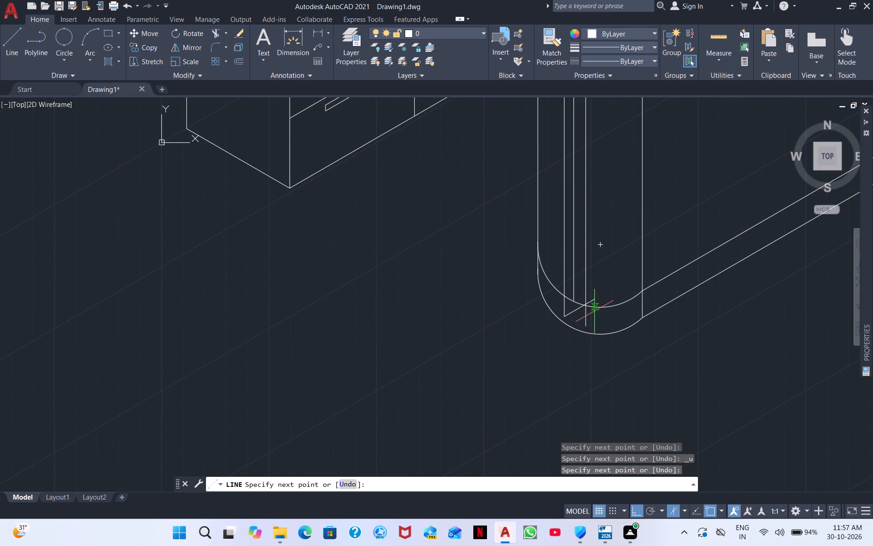
key(Escape)
Trim the vertical panel lines below the bottom's upper arc and above the copied top arc on the rounded end.
click(218, 33)
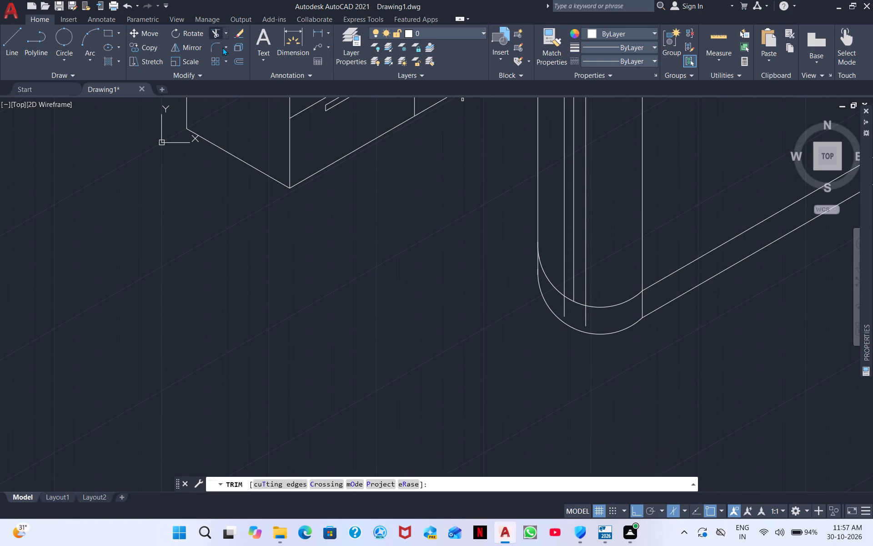
scroll(554, 334, up, 2)
drag(567, 238, 625, 288)
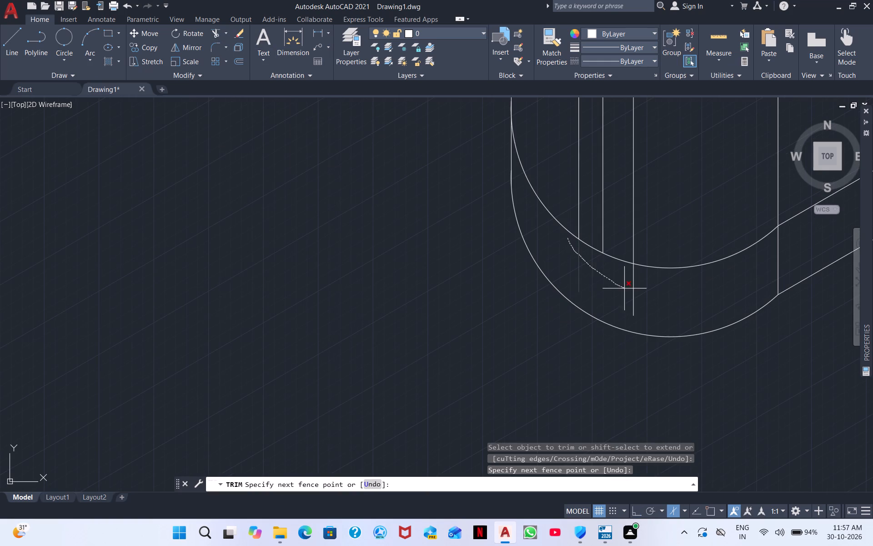
drag(625, 288, 652, 284)
click(657, 283)
middle_drag(654, 307, 609, 532)
scroll(564, 227, down, 2)
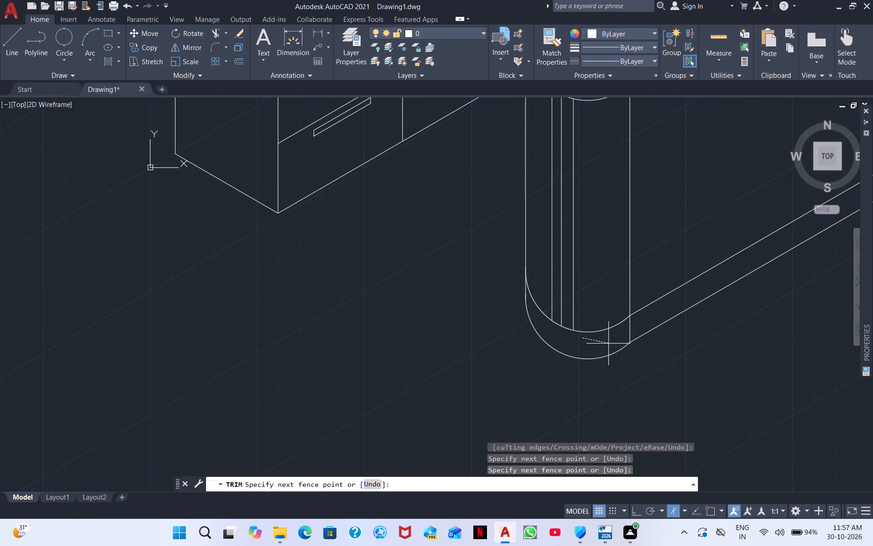
click(606, 350)
middle_drag(598, 249, 575, 475)
scroll(517, 280, up, 3)
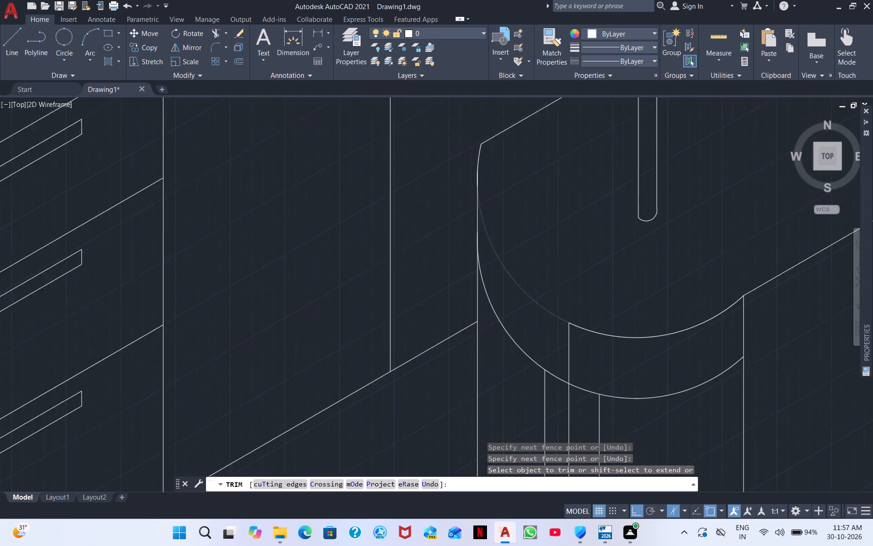
drag(583, 384, 637, 415)
Draw a narrow vertical handle outline in the right isoplane, just right of the three panel lines on the rounded end.
scroll(642, 397, down, 2)
middle_drag(648, 393, 603, 244)
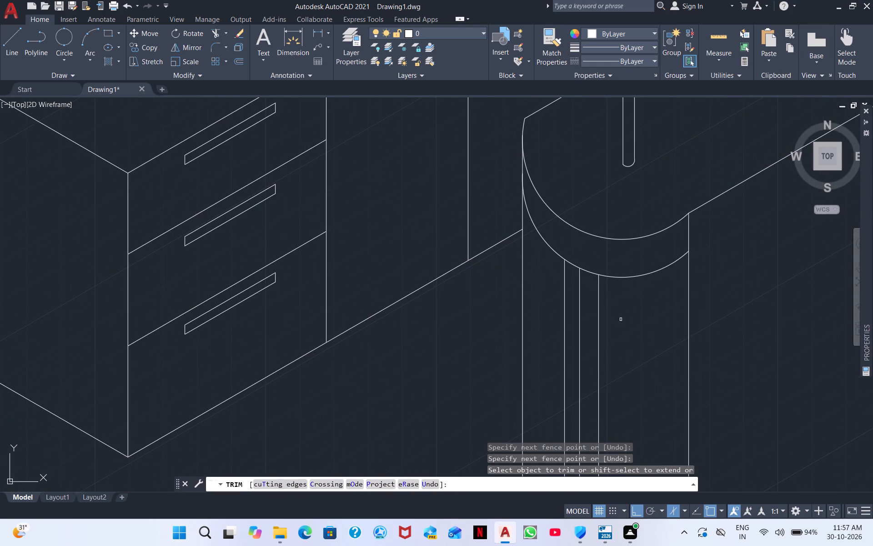
click(5, 43)
middle_drag(611, 379, 581, 219)
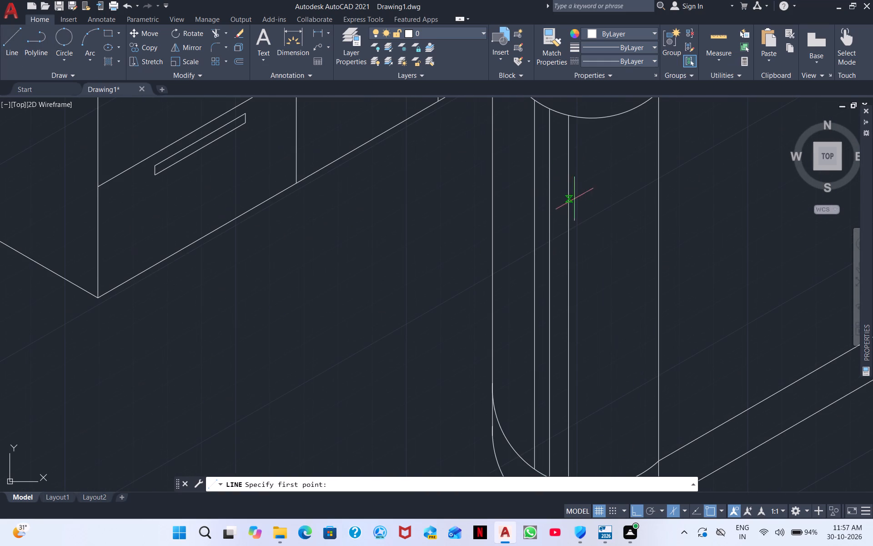
drag(578, 201, 577, 215)
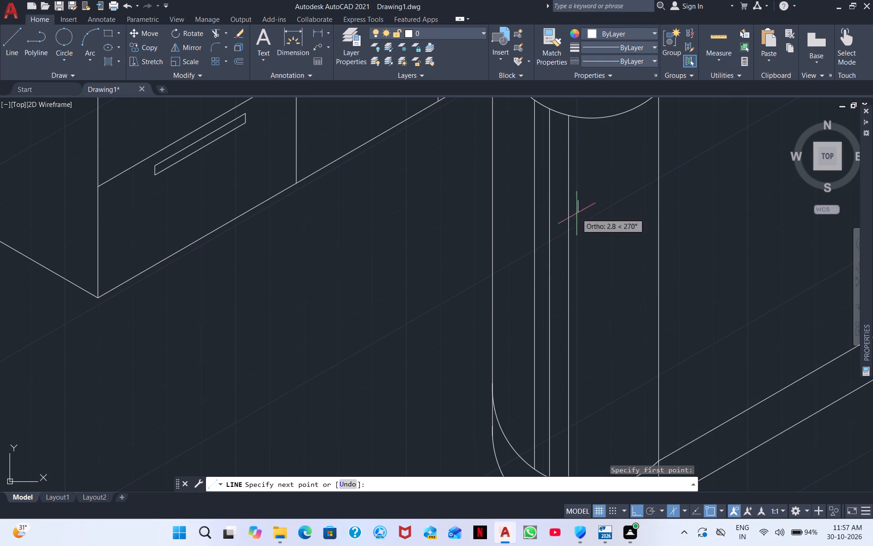
drag(577, 215, 577, 217)
click(576, 312)
click(585, 311)
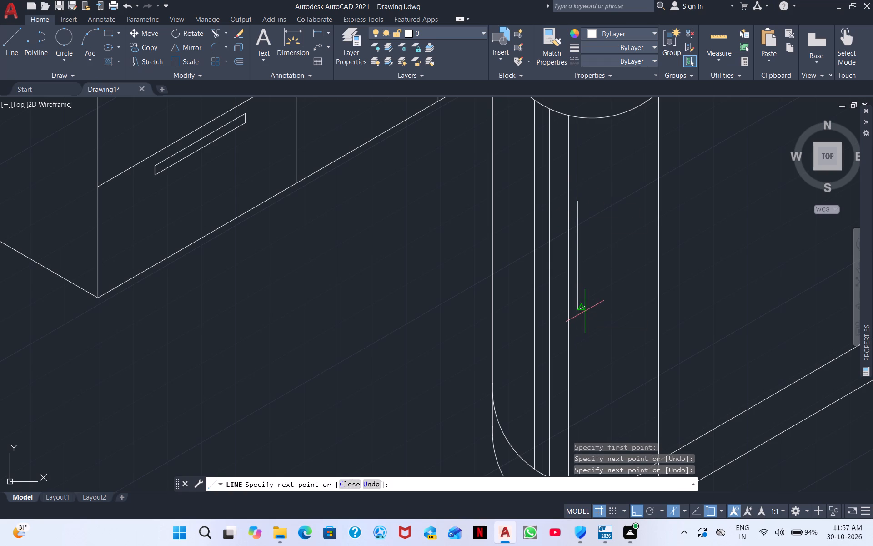
click(586, 204)
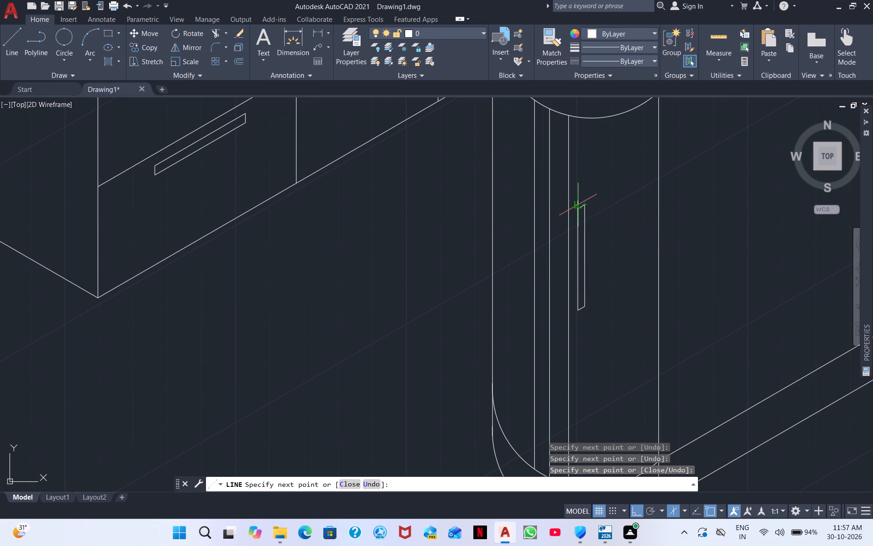
scroll(586, 208, up, 3)
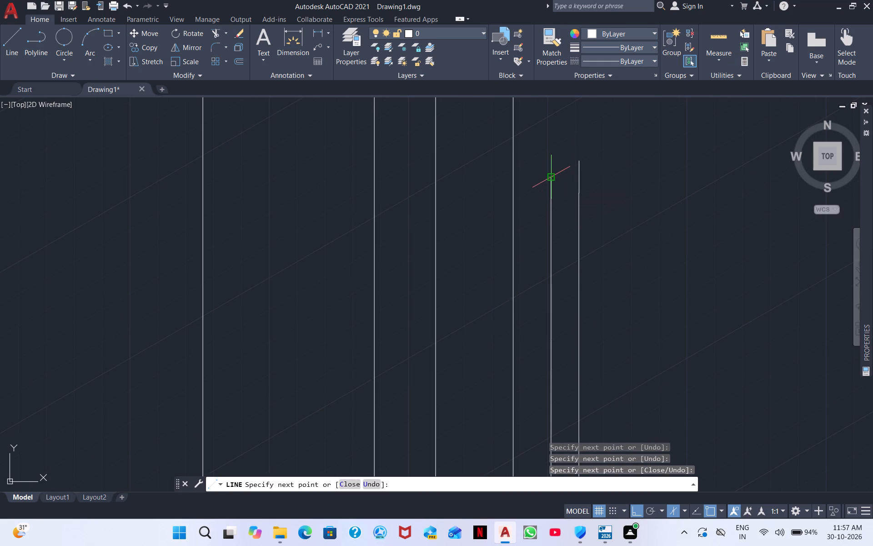
click(551, 207)
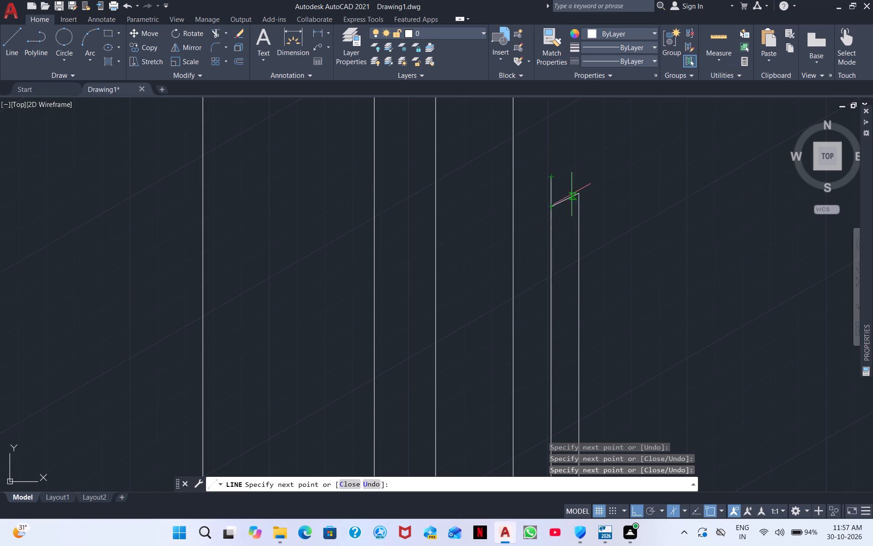
key(Escape)
Trim the line stub that sticks out above the top edge of the new handle outline.
scroll(542, 223, down, 2)
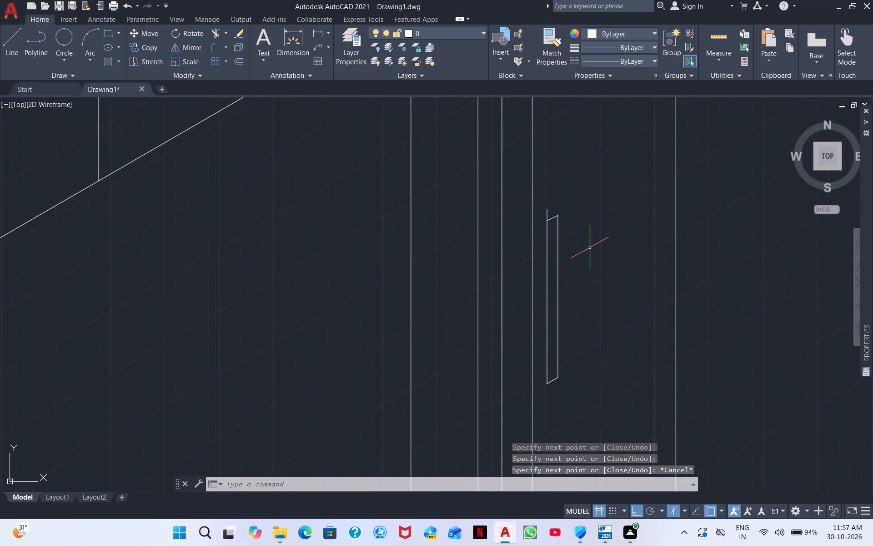
scroll(590, 248, down, 1)
middle_click(590, 248)
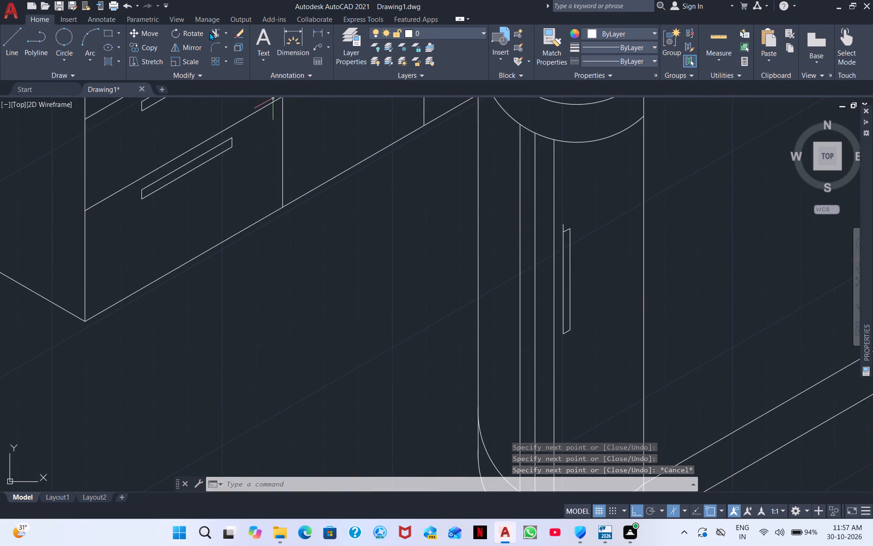
click(212, 31)
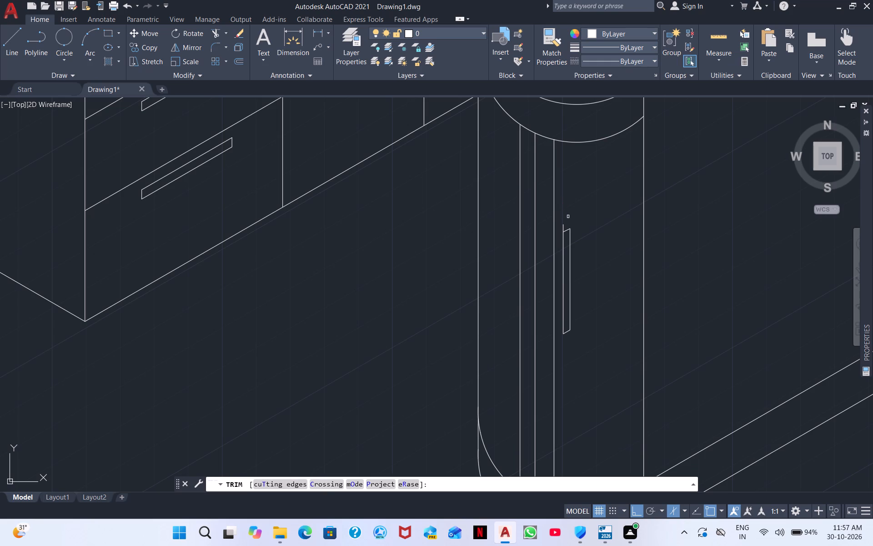
click(563, 224)
key(Escape)
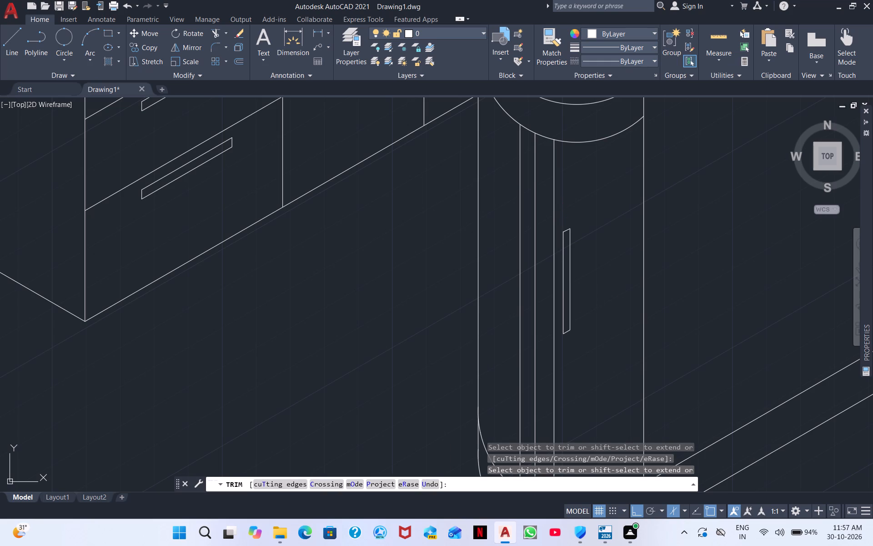
Start a second handle left of the panel lines with a vertical line about 29 long, and switch to the left isoplane.
scroll(600, 324, down, 2)
scroll(600, 324, up, 2)
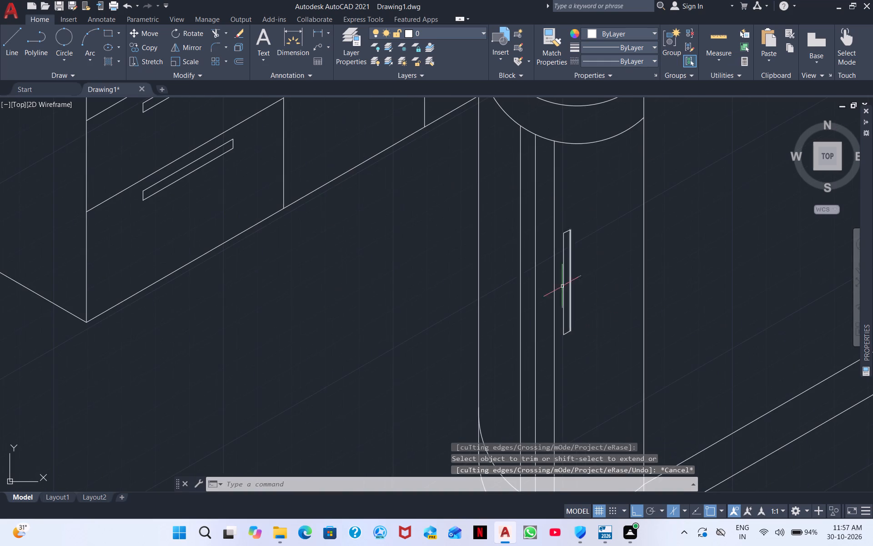
click(20, 33)
click(511, 238)
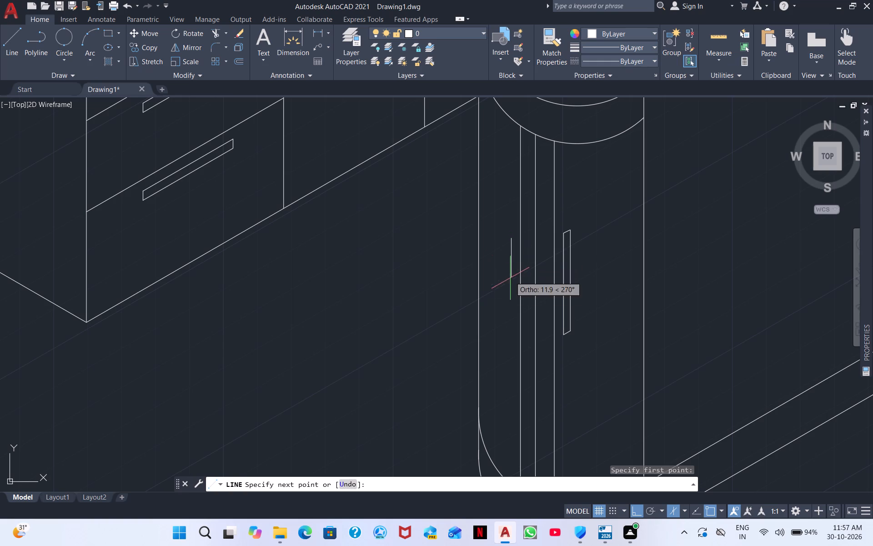
click(518, 342)
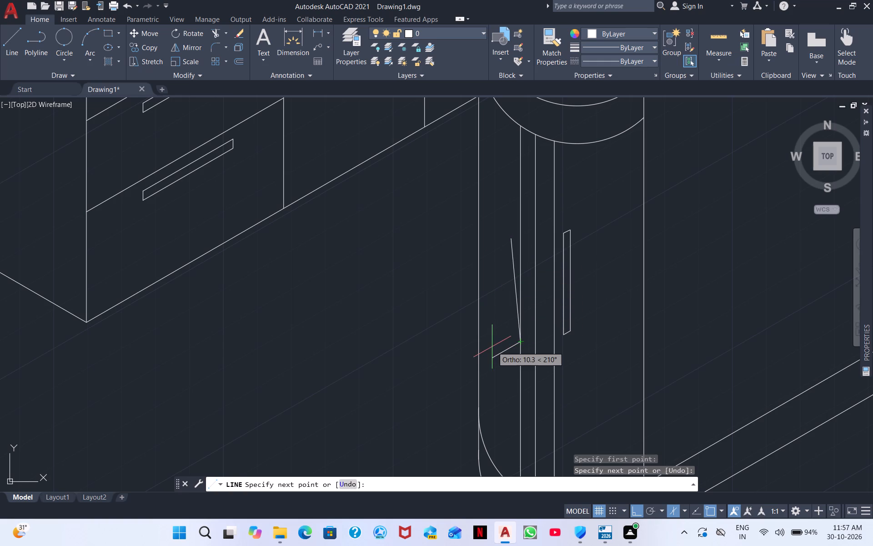
key(ctrl+z)
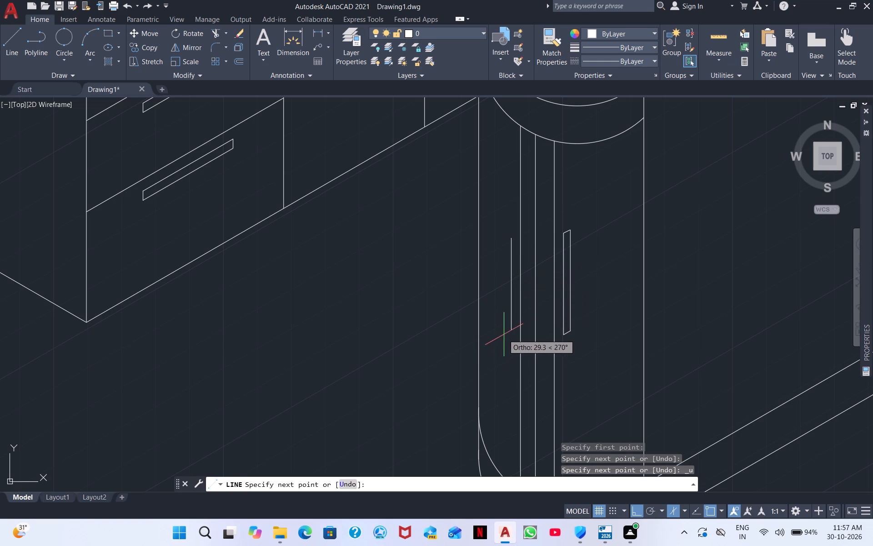
click(512, 332)
click(502, 325)
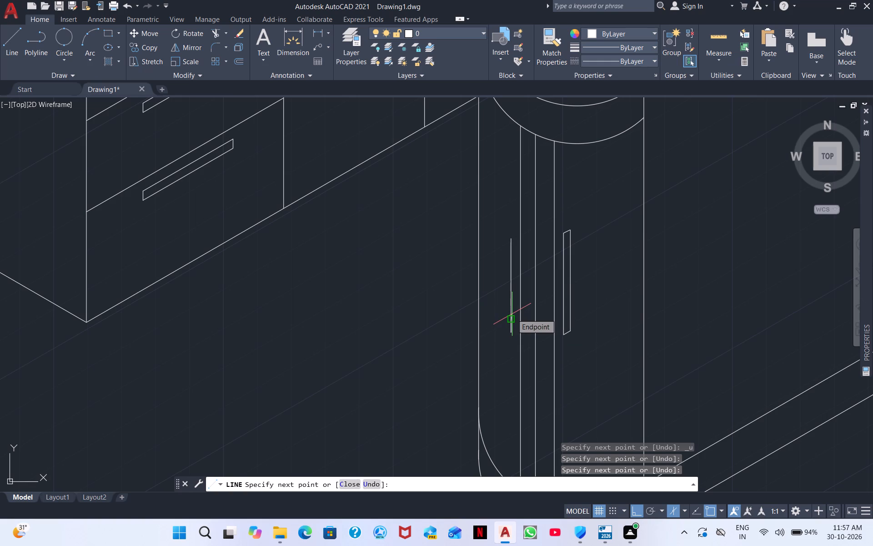
key(F5)
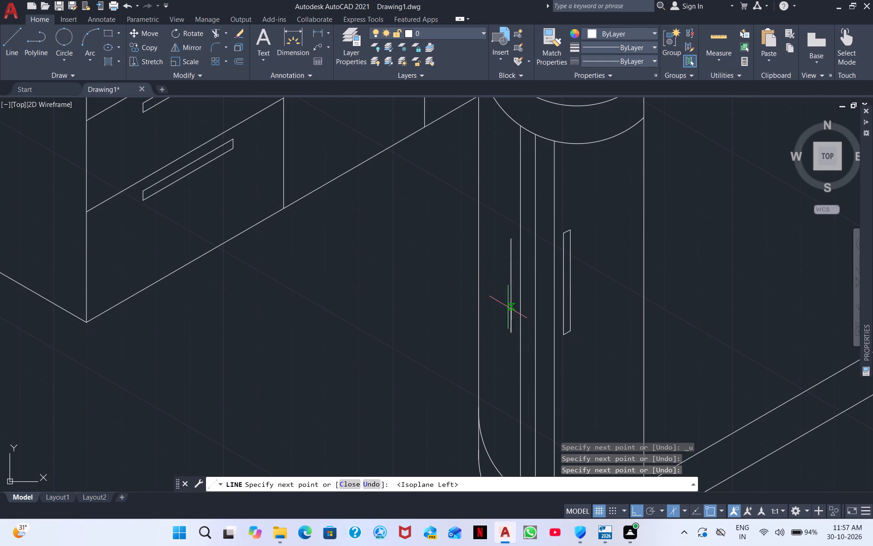
key(Escape)
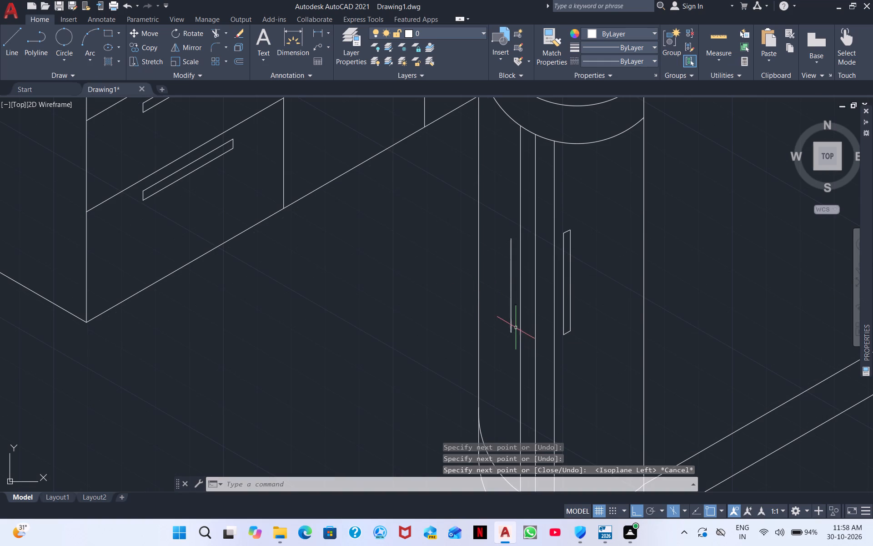
Erase the short segment at the lower end of the handle line left of the panel lines.
click(510, 329)
right_click(511, 329)
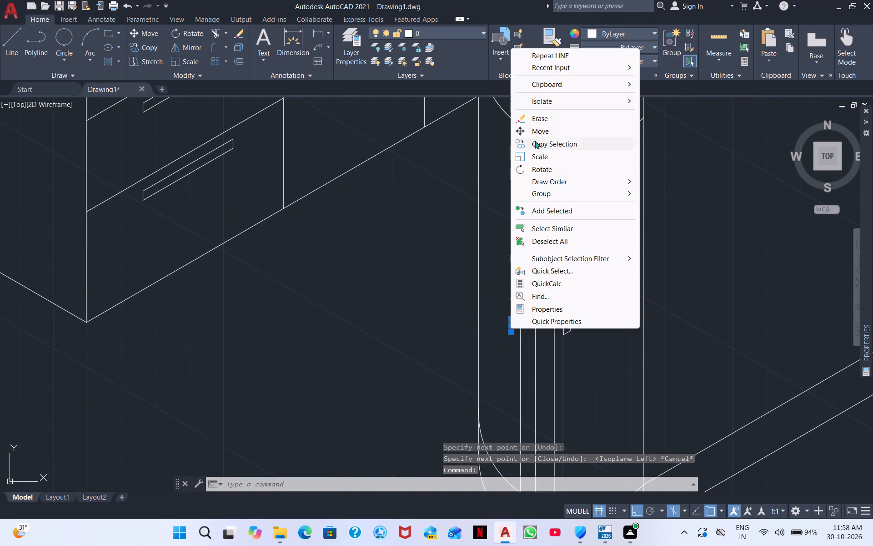
click(547, 119)
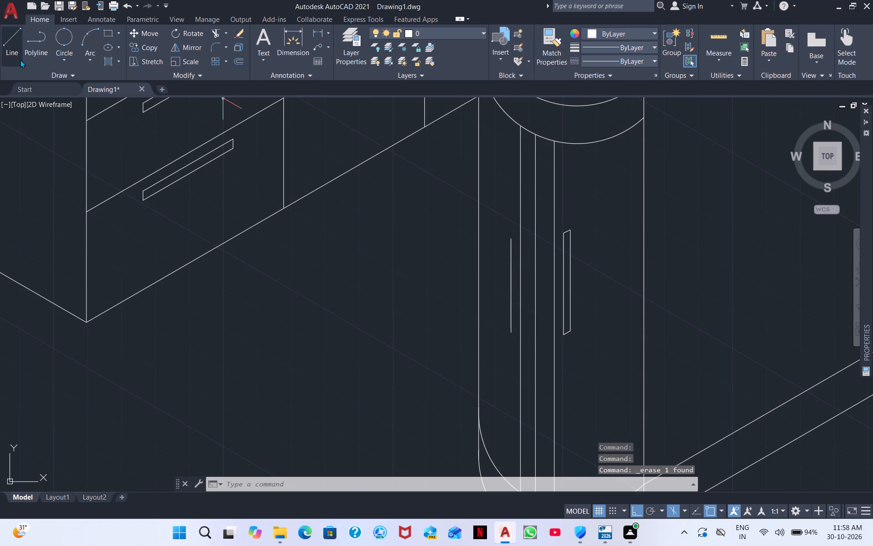
Draw the rest of the left handle outline from the vertical line's lower end, about 1.4 wide at 150°, with a level top edge.
click(20, 47)
scroll(445, 318, up, 3)
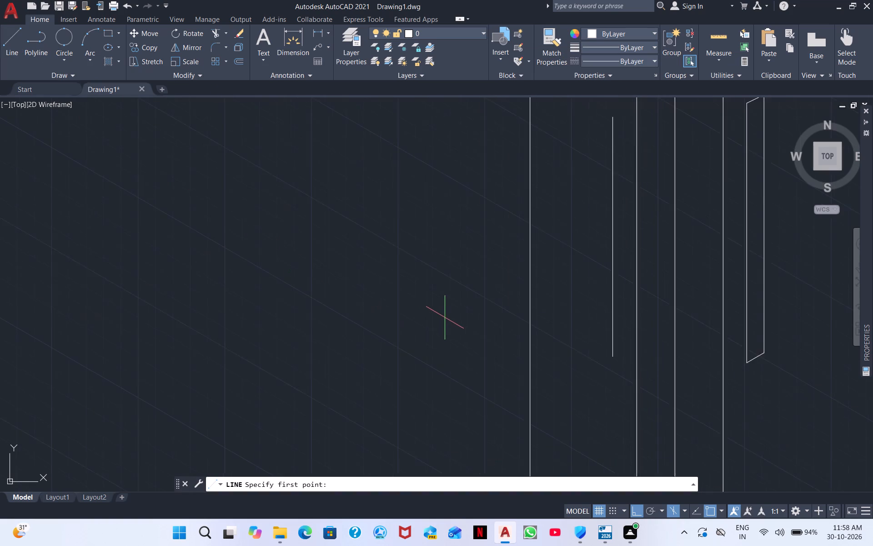
click(713, 383)
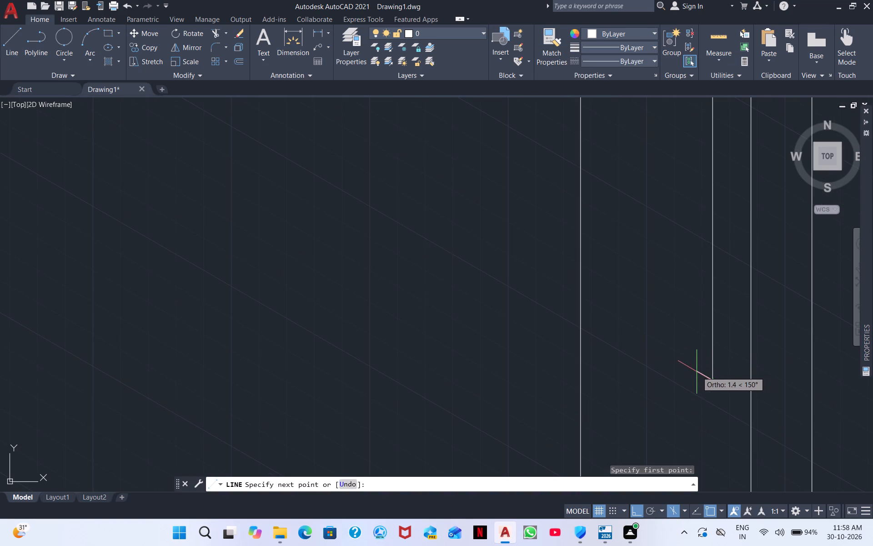
click(697, 372)
middle_drag(718, 215, 697, 428)
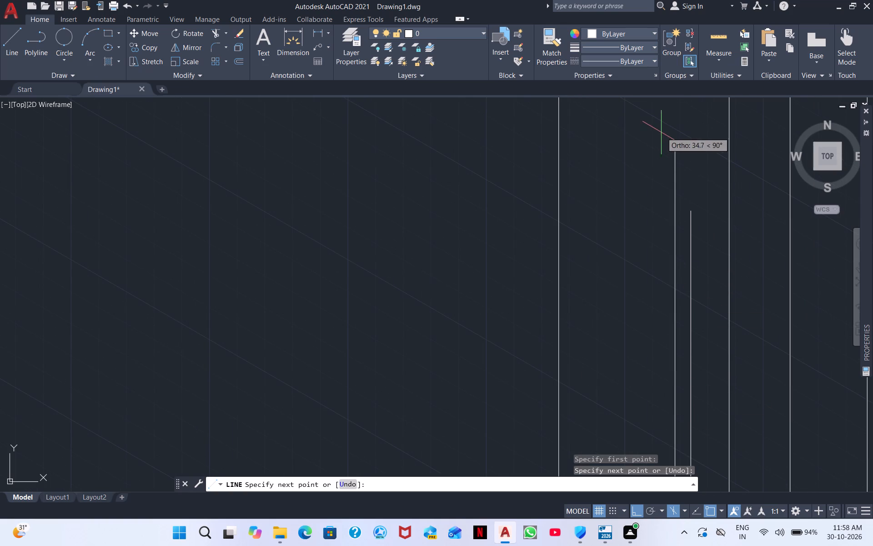
click(685, 193)
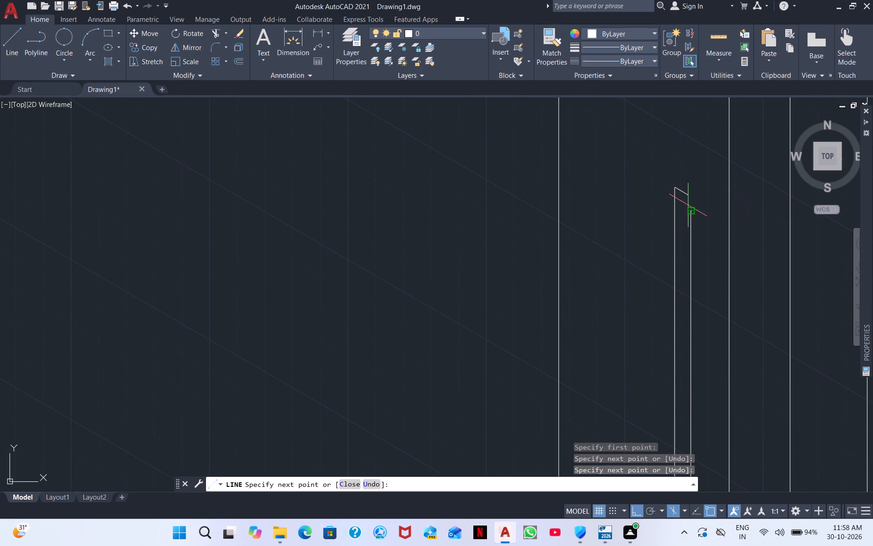
click(689, 209)
click(674, 207)
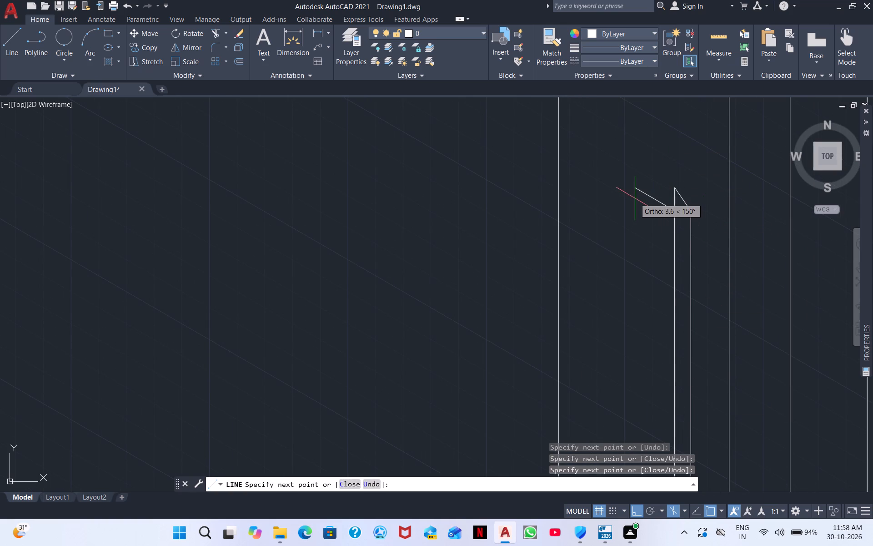
key(grave)
key(Escape)
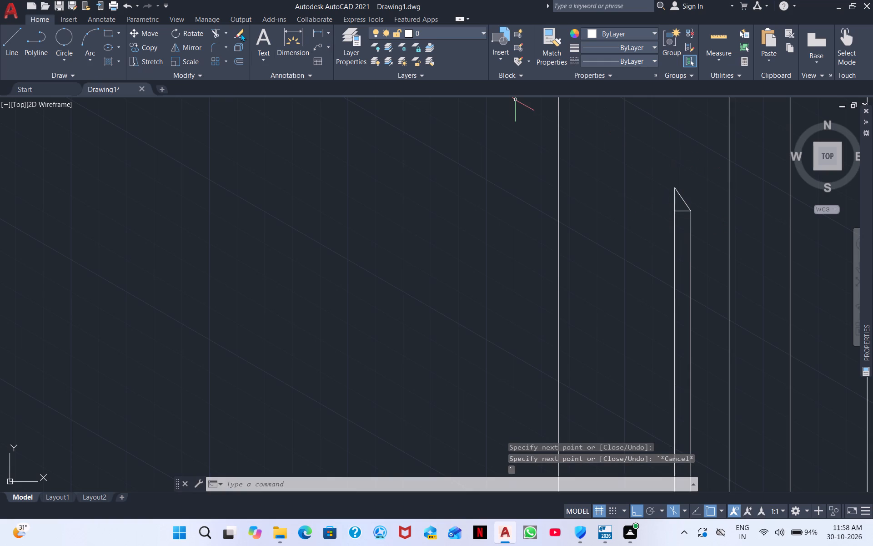
Trim the pointed line ends above the level top edge of the left handle.
click(212, 33)
drag(651, 183, 681, 198)
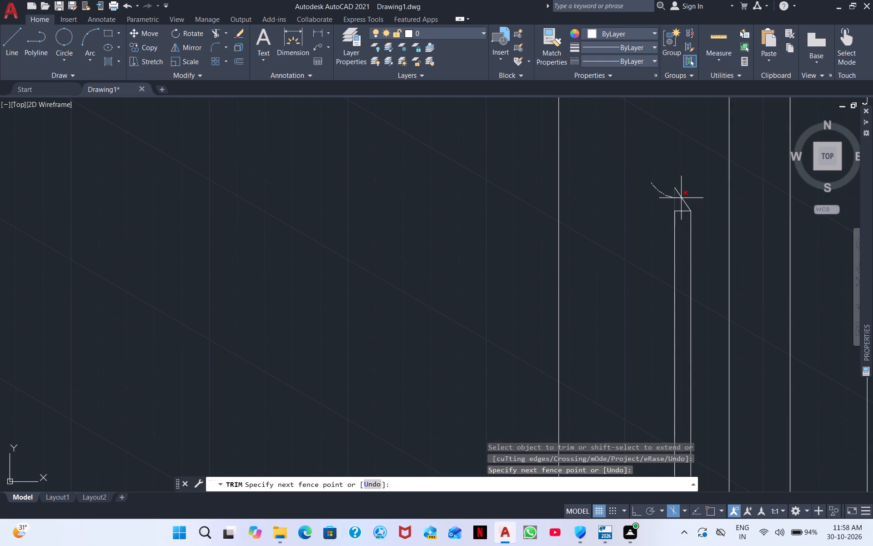
drag(681, 198, 692, 182)
Remove all the lines of the handle outline right of the three panel lines using Trim.
scroll(674, 177, down, 2)
middle_drag(814, 208, 762, 221)
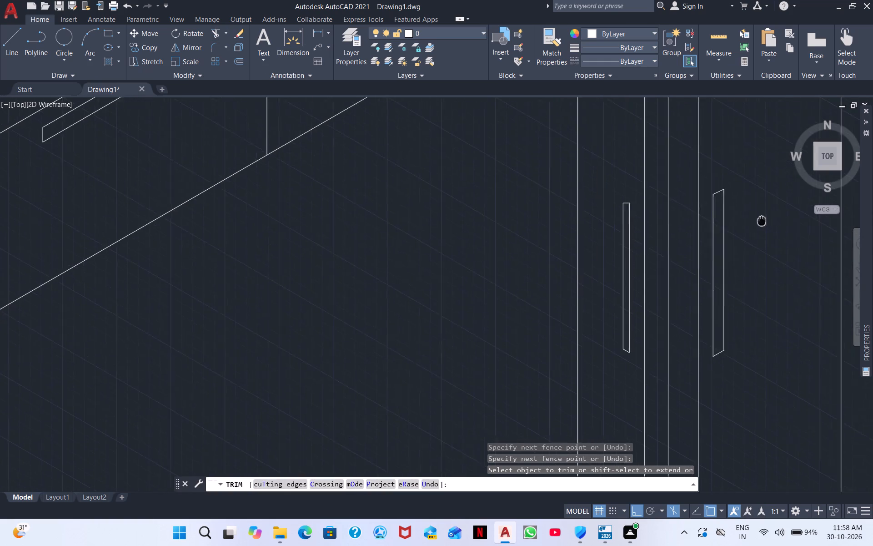
middle_drag(762, 221, 719, 200)
scroll(689, 163, down, 5)
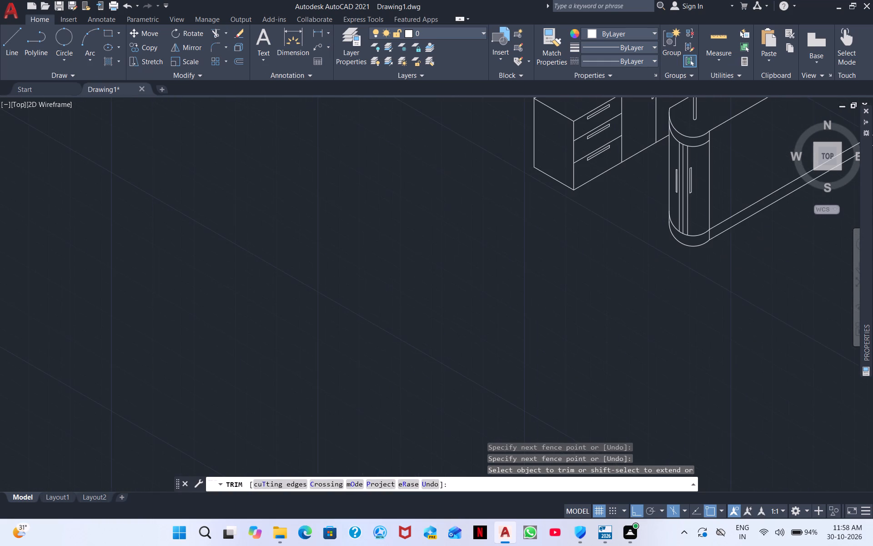
scroll(701, 172, up, 5)
drag(680, 308, 644, 247)
drag(654, 207, 625, 267)
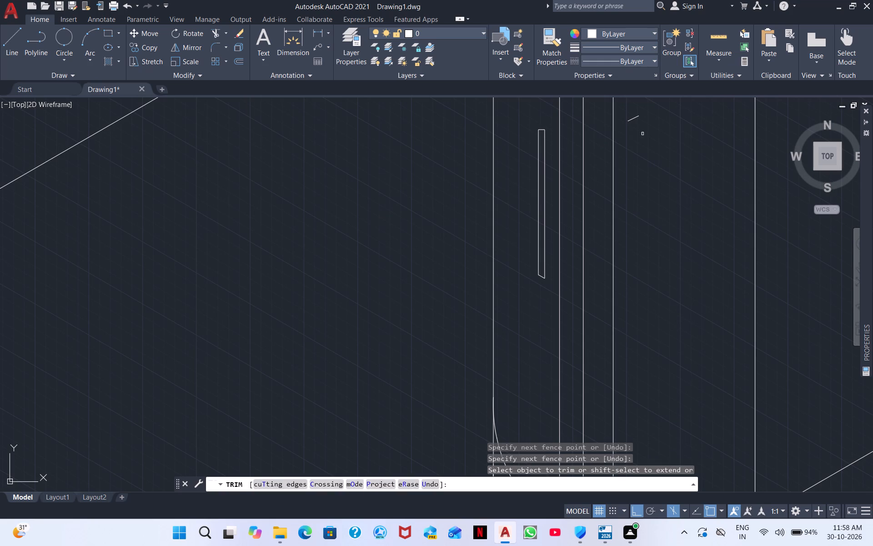
drag(630, 115, 630, 121)
click(647, 143)
right_click(647, 144)
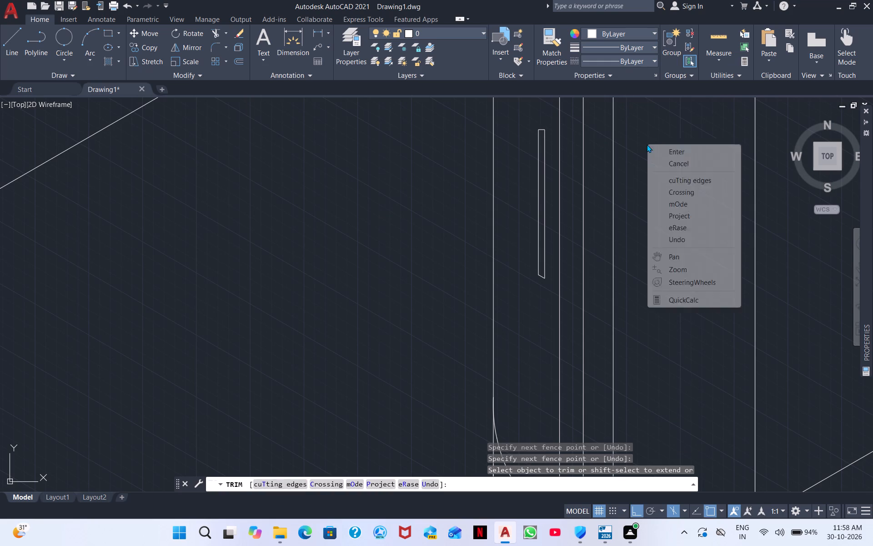
click(681, 160)
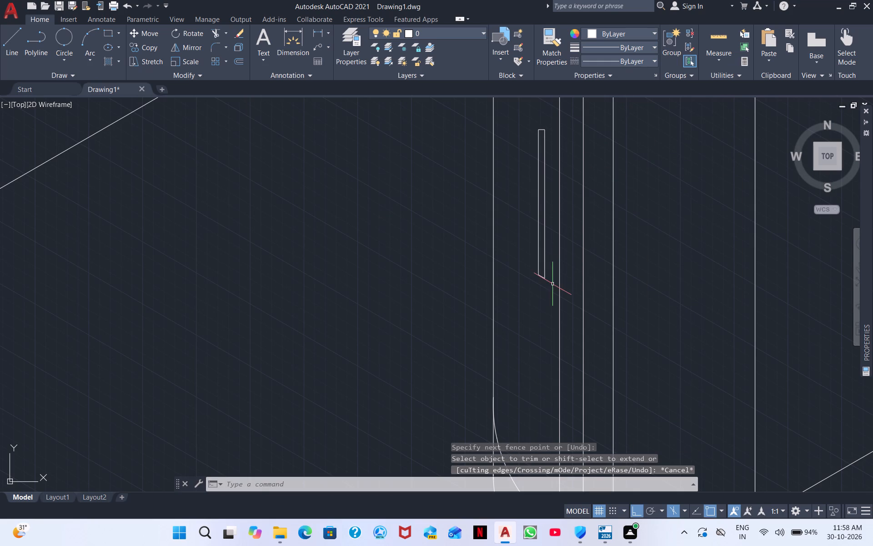
Copy the complete left handle outline about 21 at 330° from its top corner, placing it just right of the three panel lines.
click(552, 286)
click(525, 204)
scroll(541, 140, up, 4)
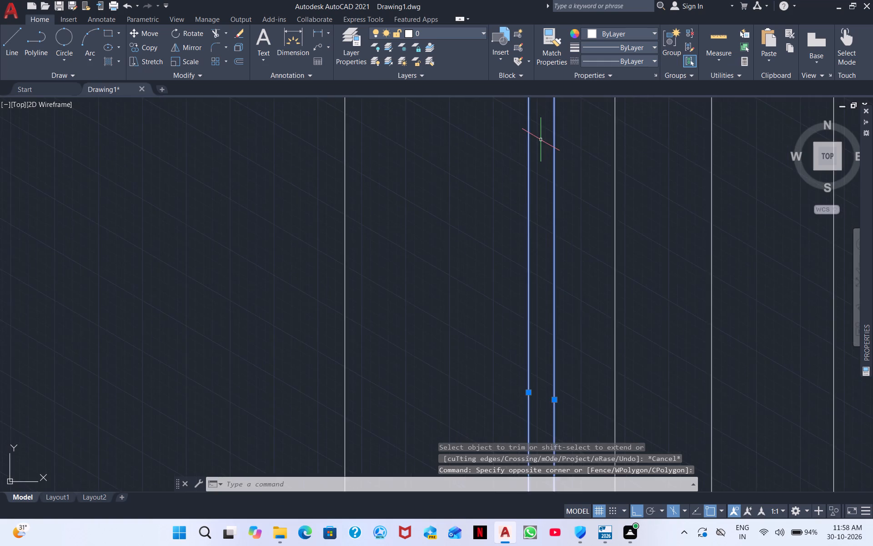
drag(545, 137, 558, 313)
middle_drag(548, 295, 509, 473)
scroll(513, 460, up, 1)
drag(517, 301, 482, 264)
click(447, 215)
drag(506, 267, 510, 273)
drag(513, 274, 493, 209)
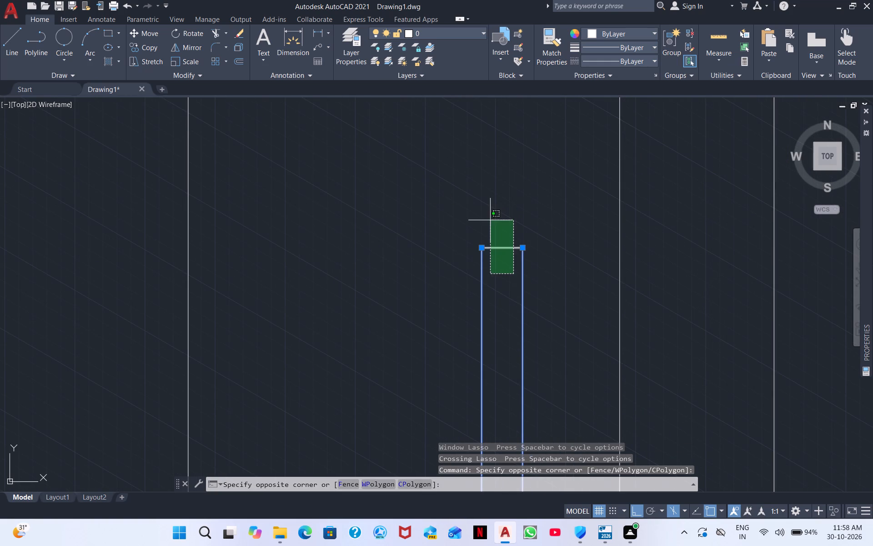
click(491, 222)
right_click(514, 253)
click(557, 346)
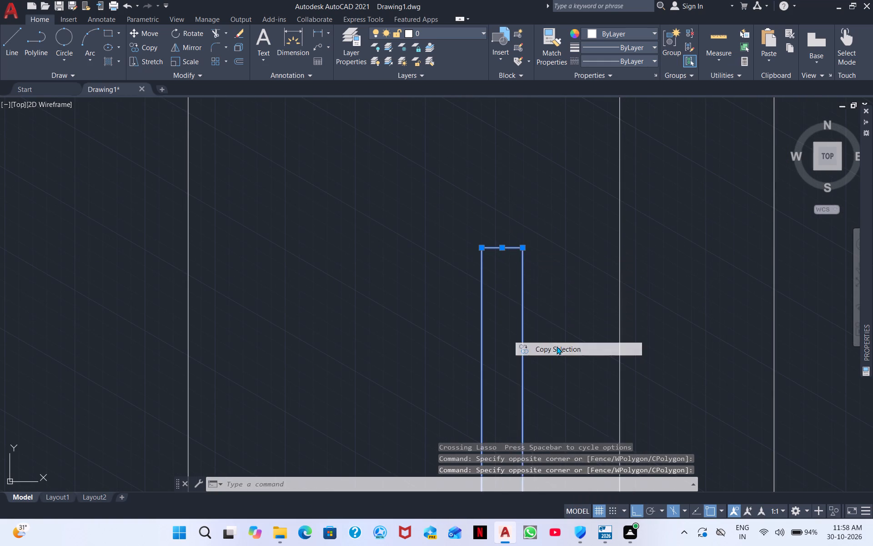
click(482, 246)
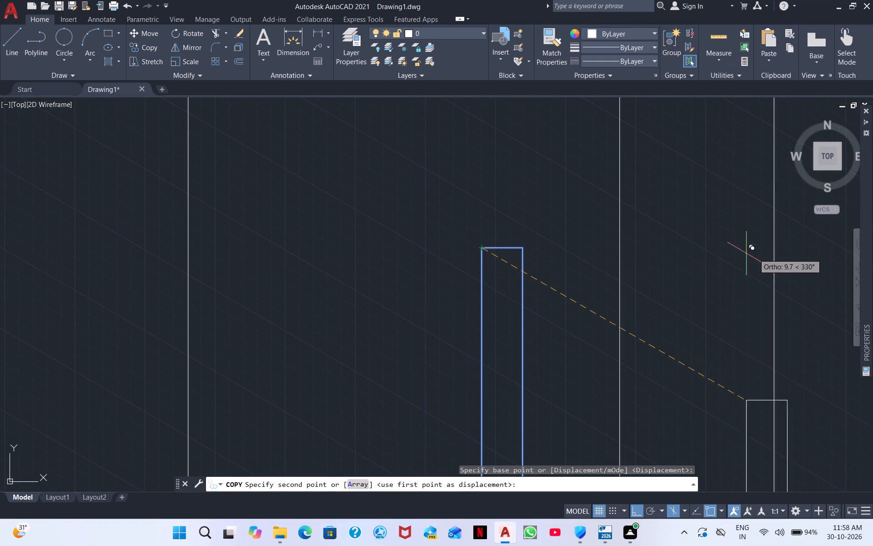
scroll(756, 254, down, 1)
middle_drag(785, 299, 525, 163)
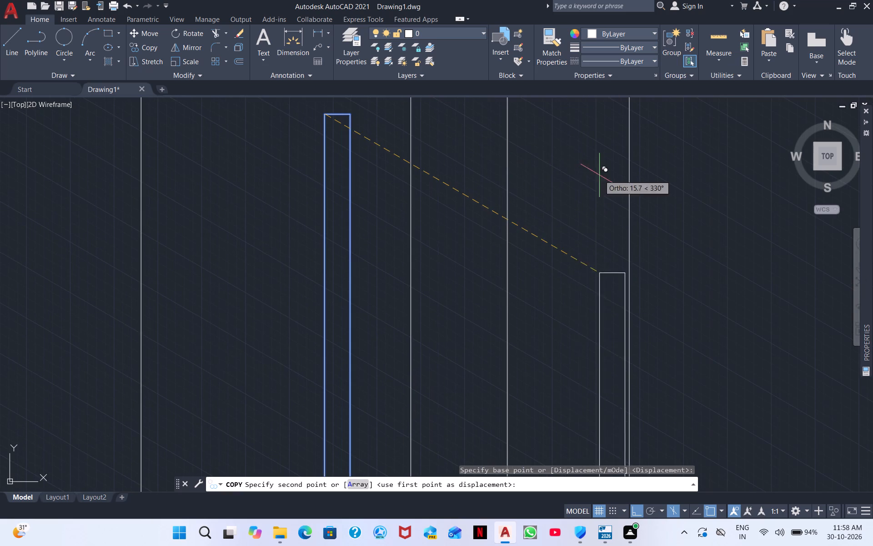
scroll(523, 160, down, 4)
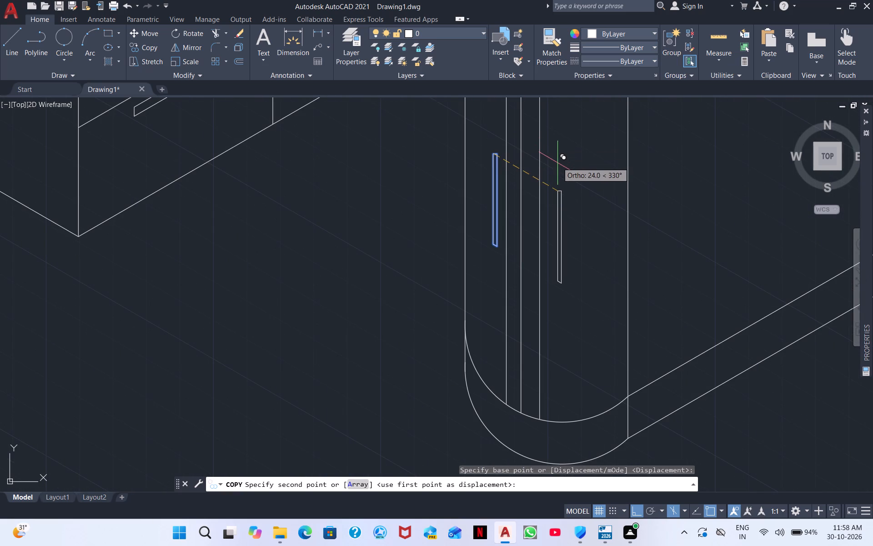
click(548, 152)
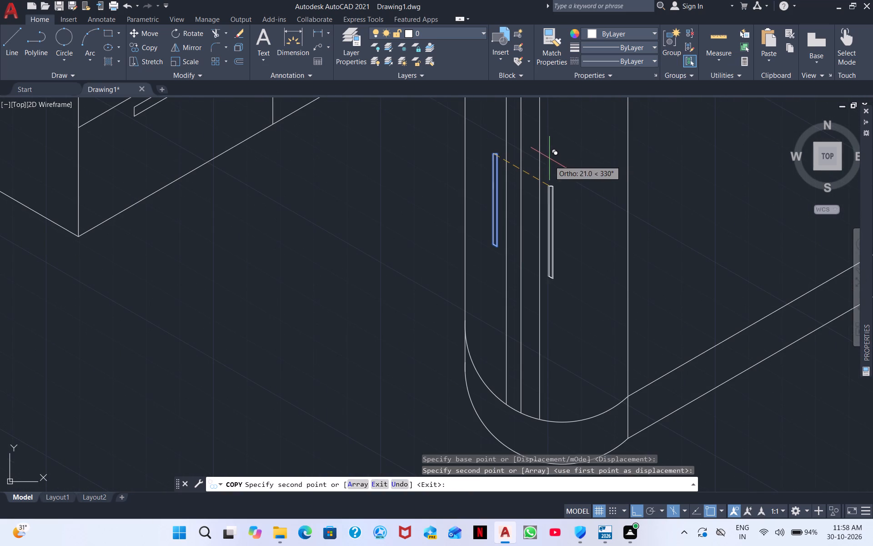
key(Escape)
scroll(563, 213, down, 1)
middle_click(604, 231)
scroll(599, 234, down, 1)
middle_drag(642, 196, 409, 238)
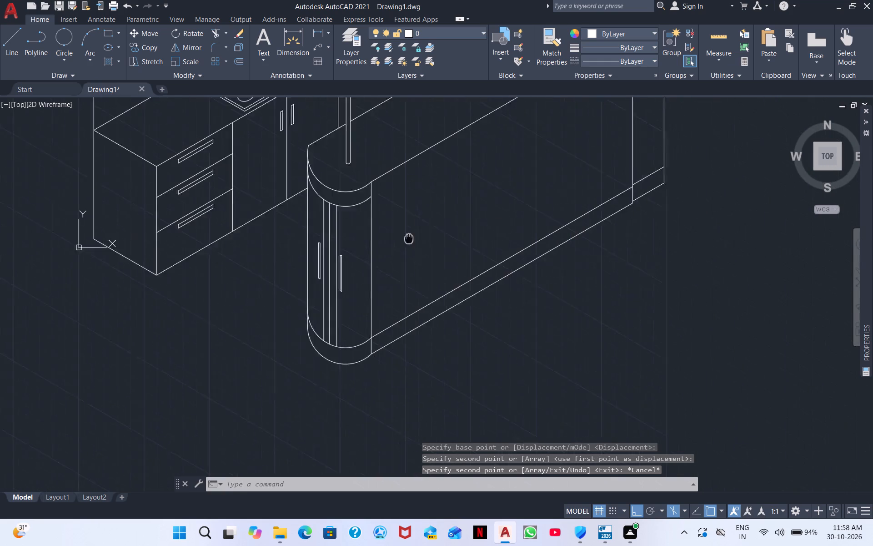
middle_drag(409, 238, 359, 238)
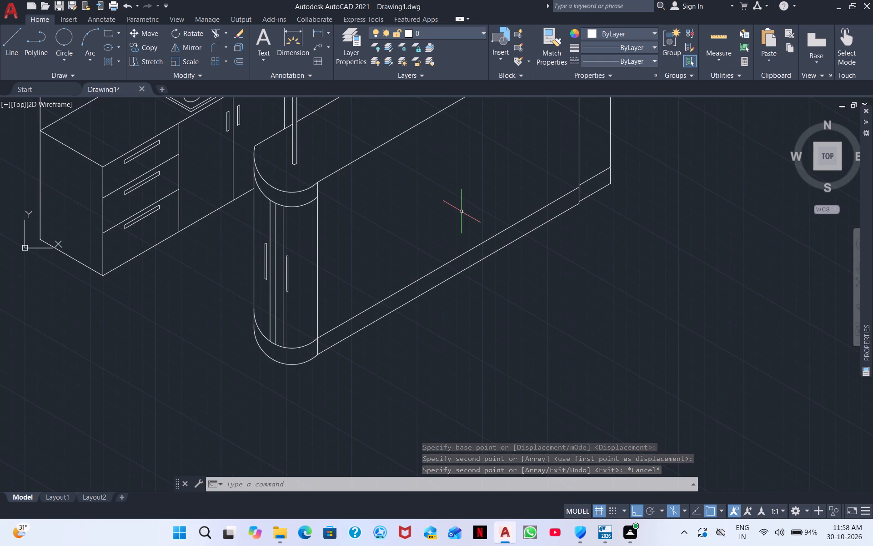
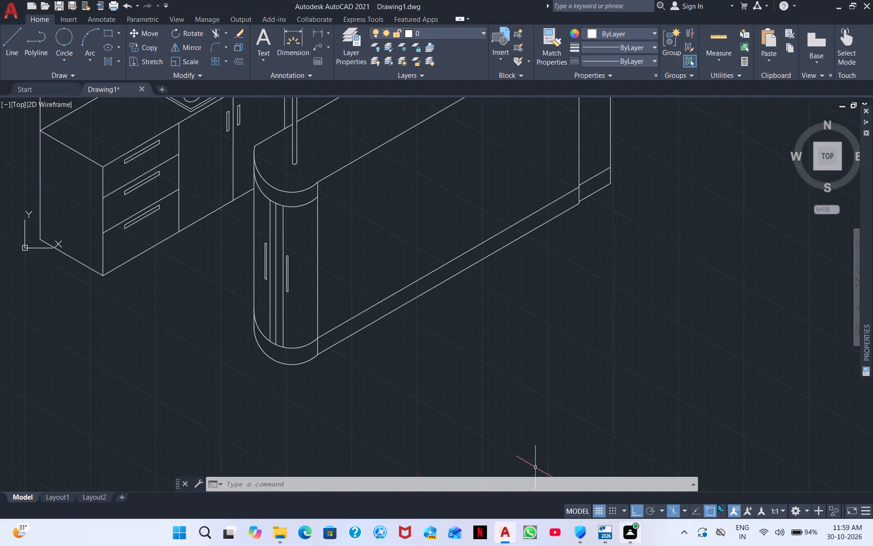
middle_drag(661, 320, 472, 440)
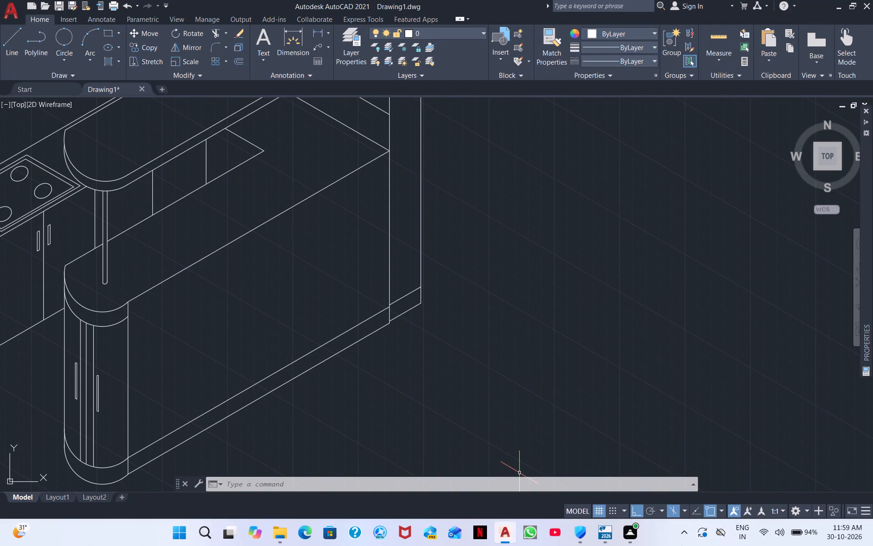
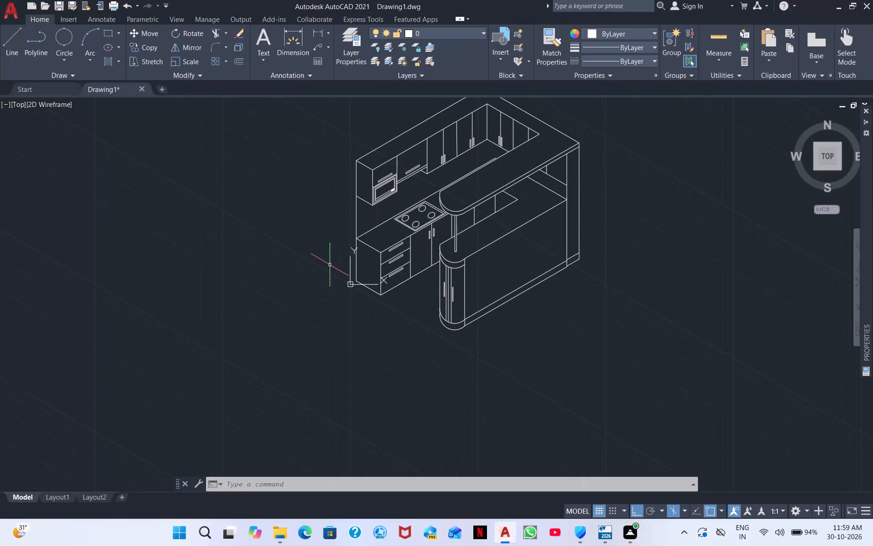
Draw a vertical line just inside the drawer cabinet's front corner, from the countertop edge down to the base.
scroll(330, 265, up, 2)
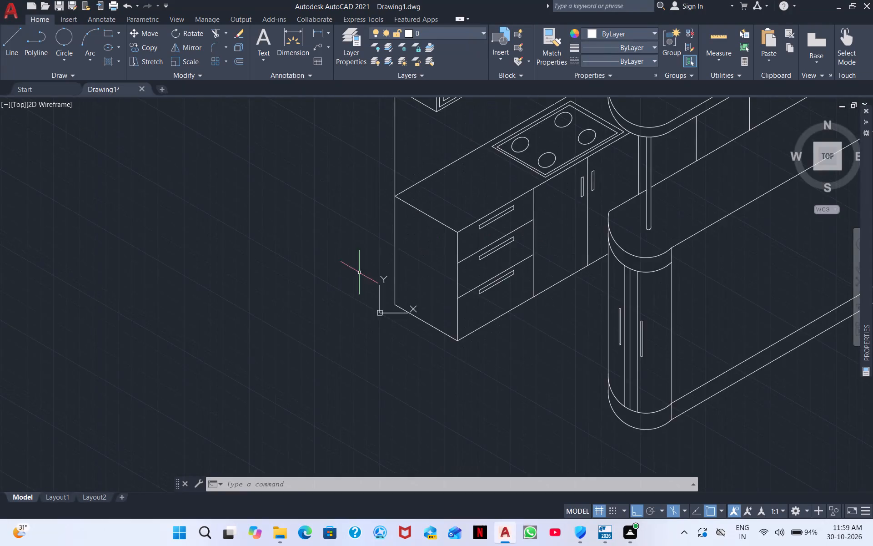
middle_drag(532, 311, 427, 396)
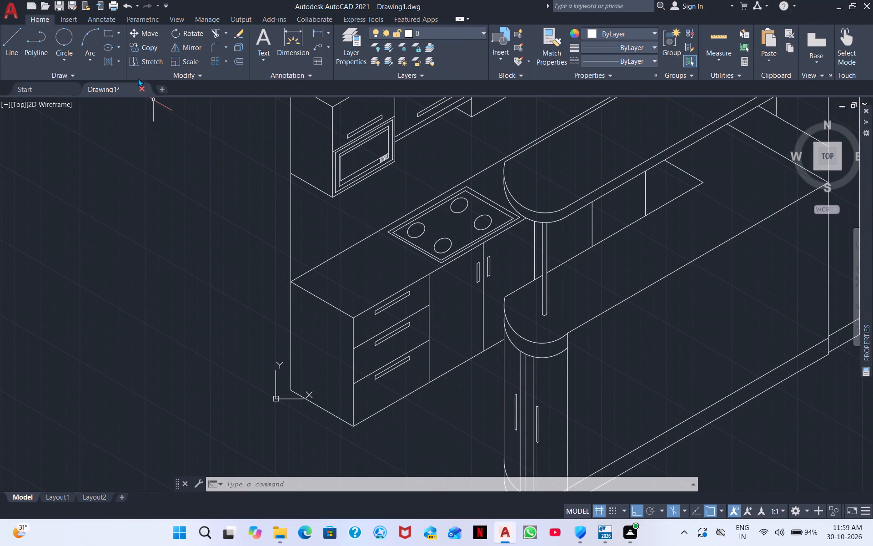
click(11, 38)
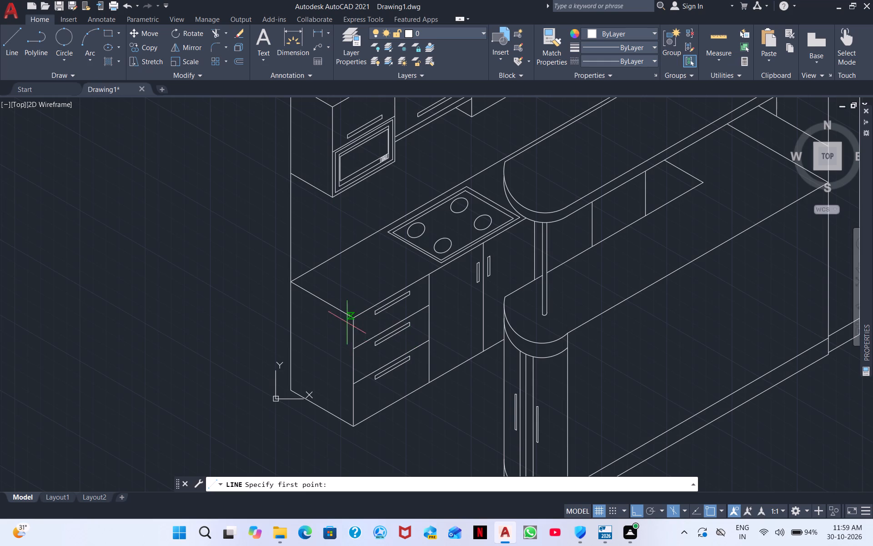
scroll(344, 313, up, 3)
drag(386, 335, 385, 343)
middle_drag(392, 468, 330, 271)
scroll(338, 337, down, 2)
middle_drag(342, 369, 302, 240)
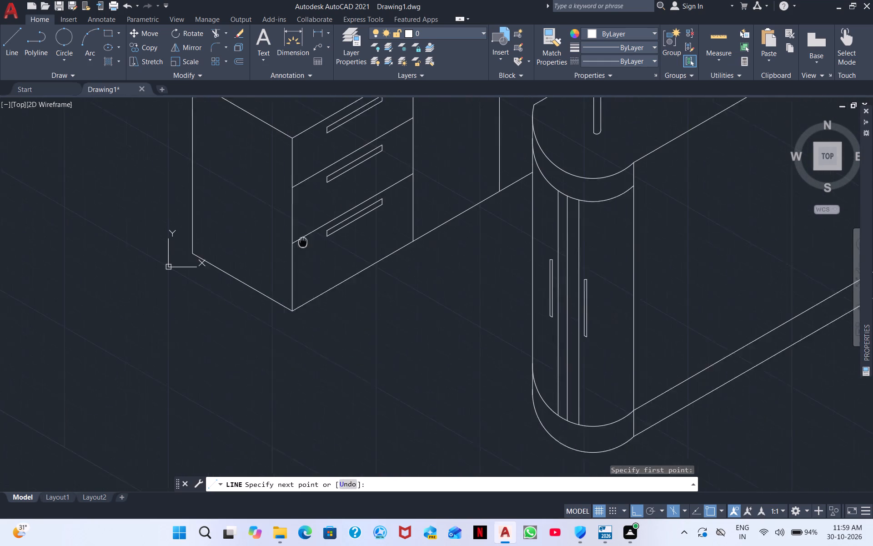
middle_drag(302, 240, 298, 227)
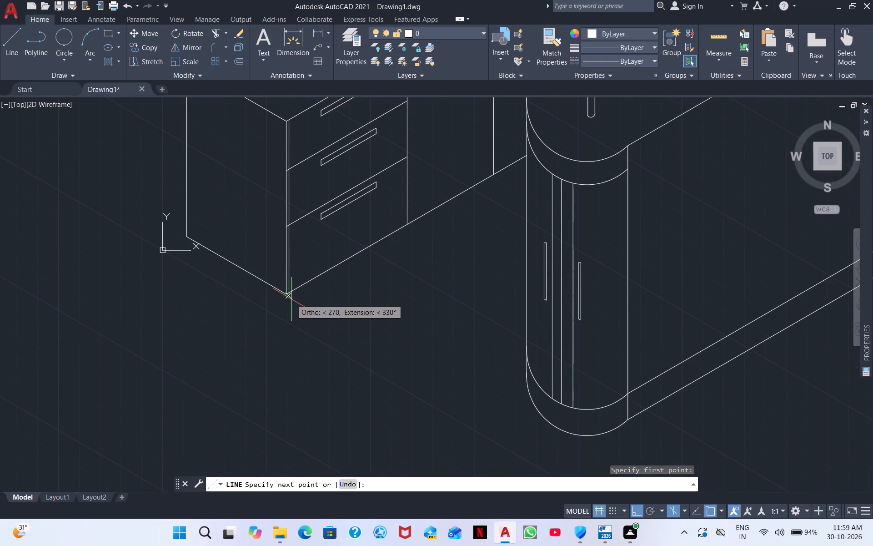
click(291, 304)
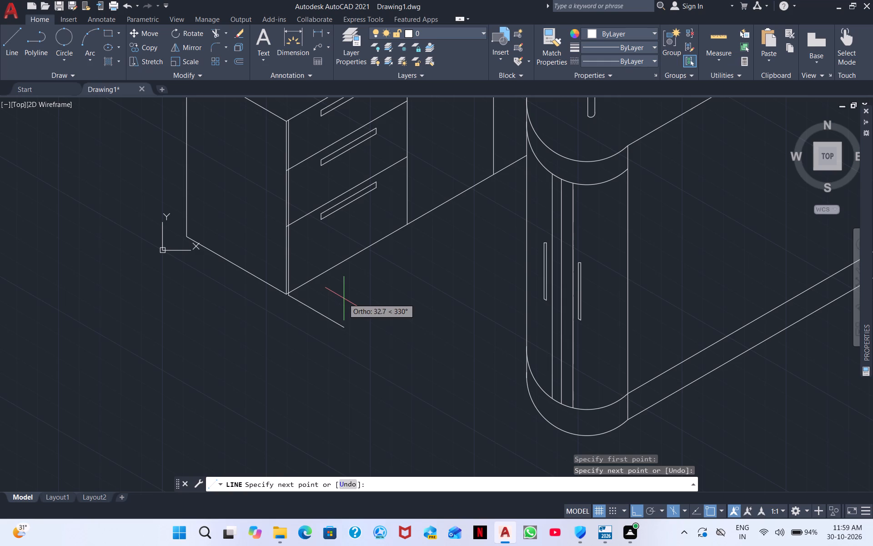
right_click(344, 297)
click(399, 302)
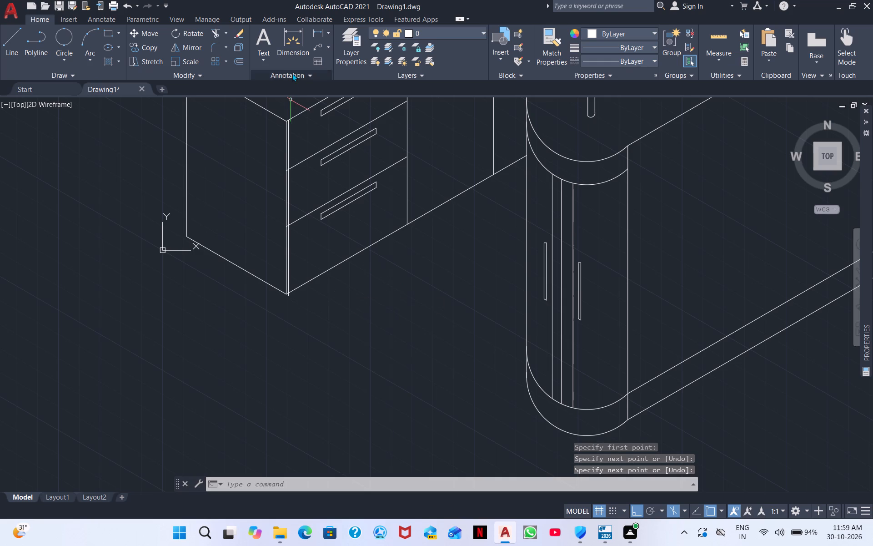
Trim the ends of both drawer divider lines between the cabinet's corner edge and the parallel vertical line.
click(220, 36)
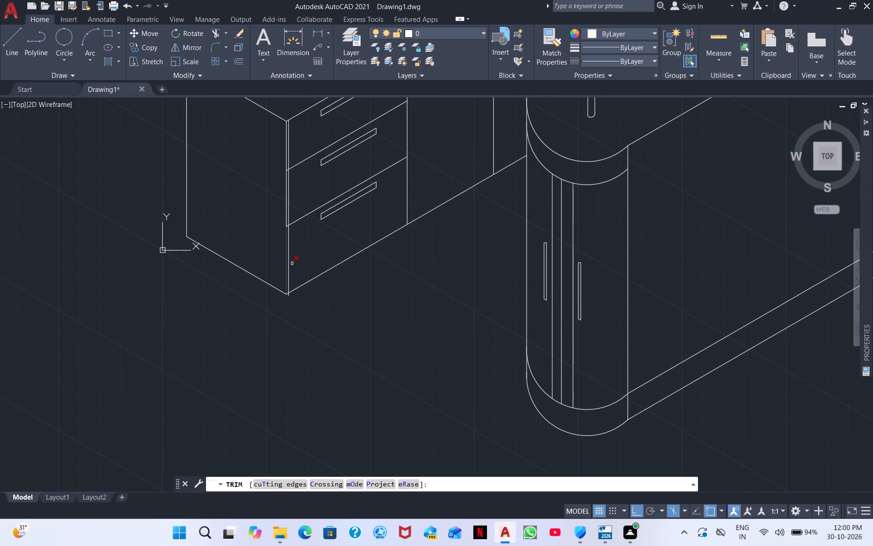
scroll(307, 318, up, 3)
middle_drag(262, 181, 294, 459)
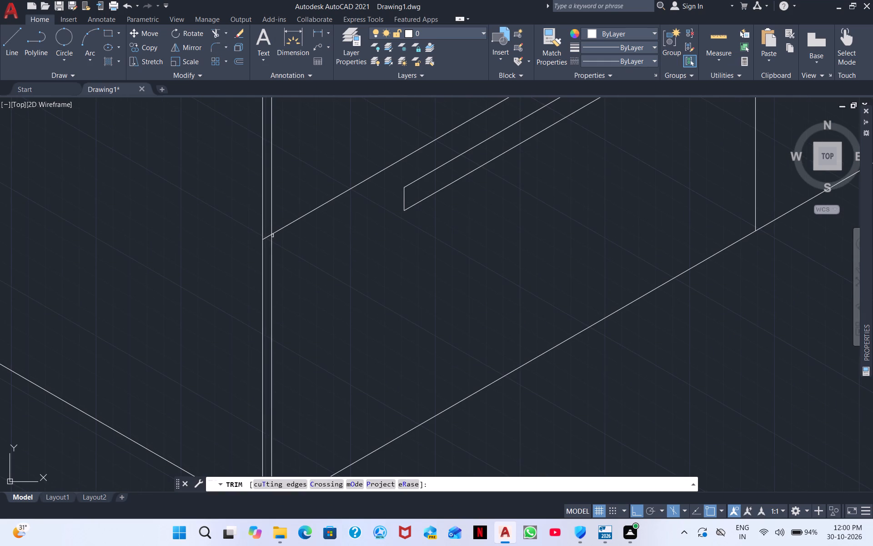
click(268, 237)
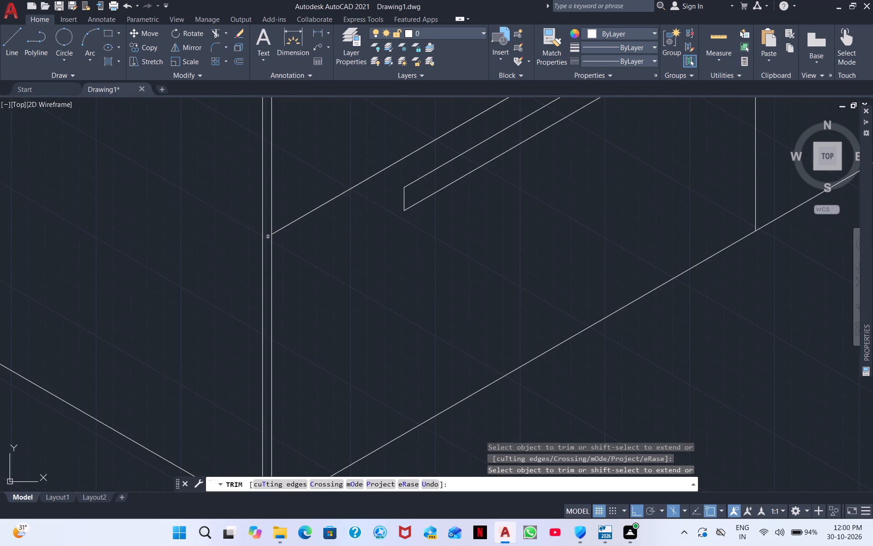
scroll(290, 187, down, 3)
middle_drag(298, 157, 286, 369)
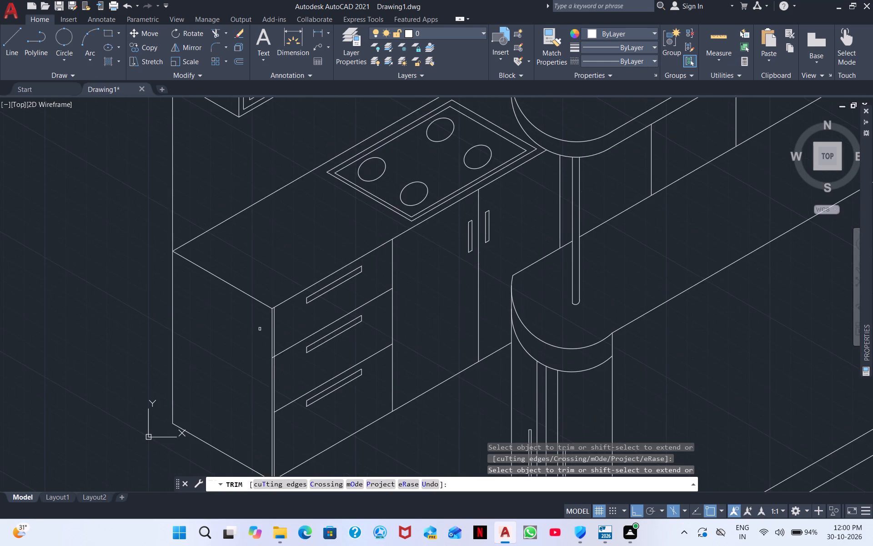
scroll(260, 329, up, 5)
middle_drag(376, 412, 352, 219)
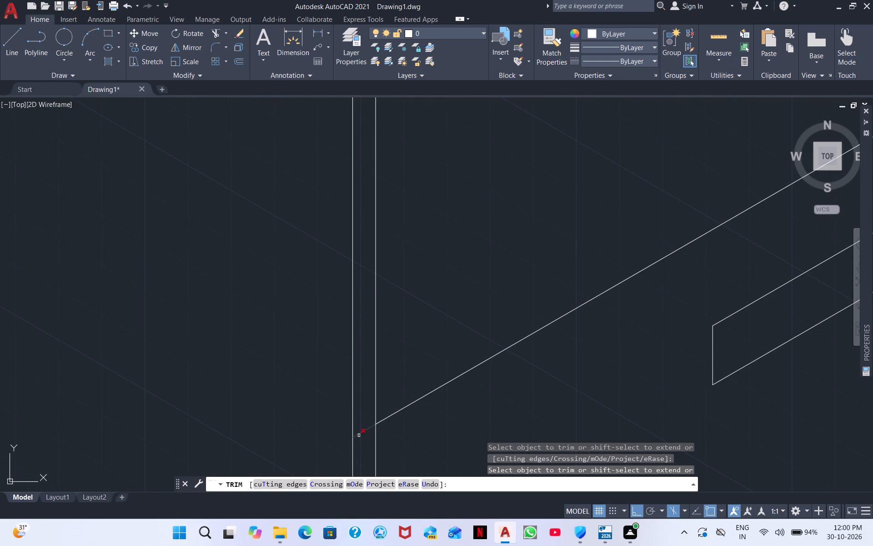
click(360, 436)
scroll(423, 420, down, 2)
middle_drag(456, 402, 432, 189)
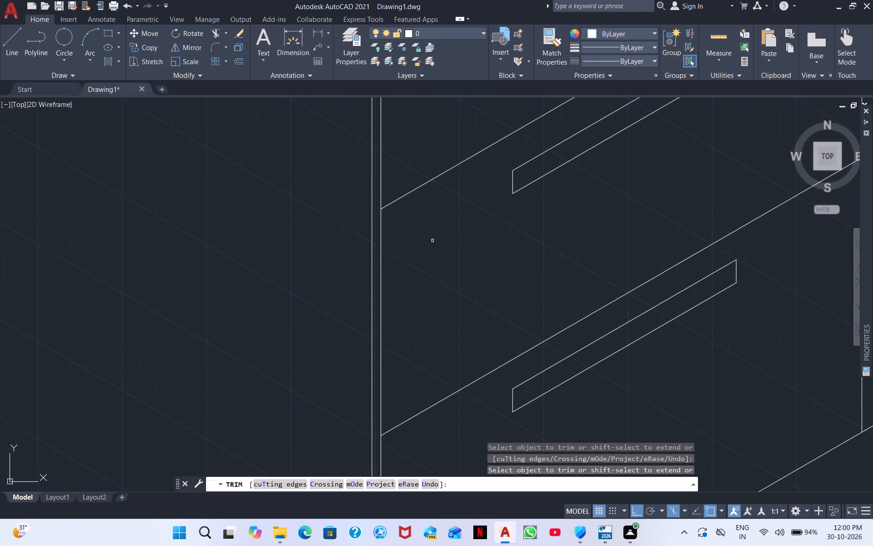
middle_drag(450, 215, 426, 447)
scroll(360, 260, down, 3)
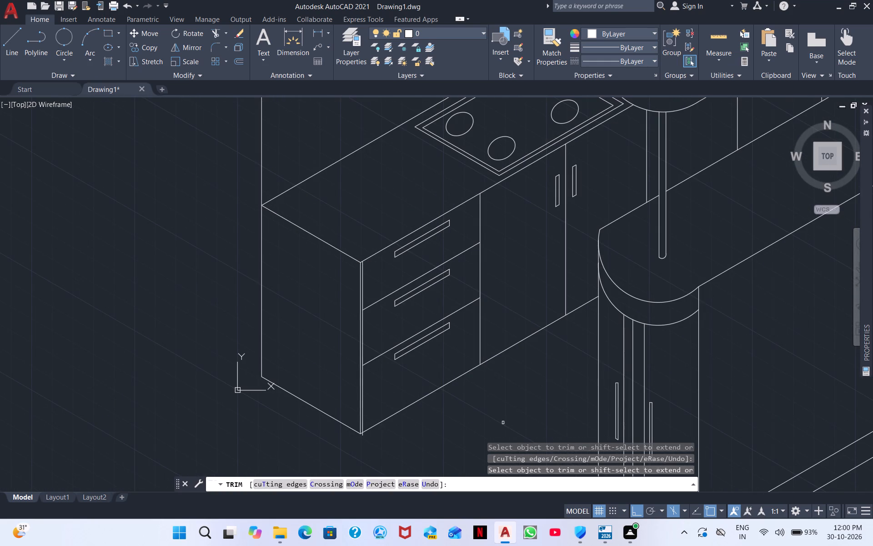
right_click(503, 423)
click(535, 268)
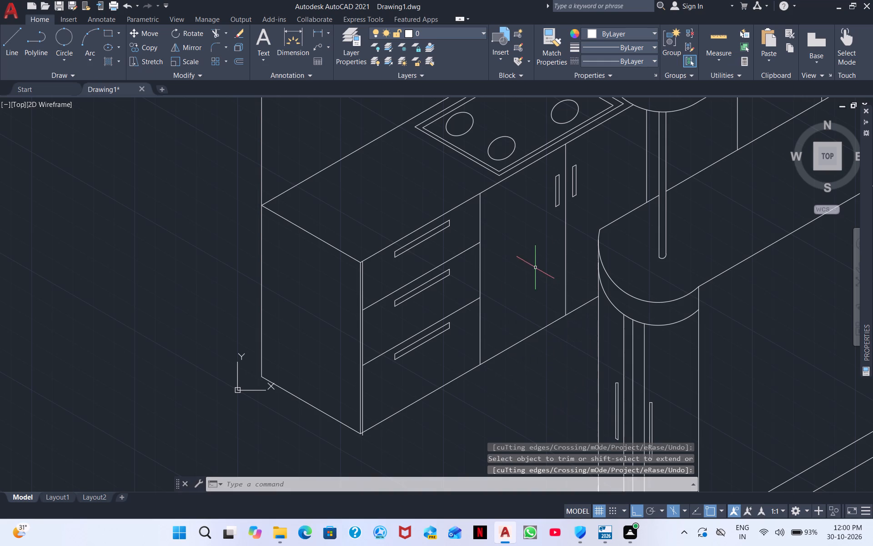
On the top isoplane, draw a 30° line from the lower end of the island countertop's rounded edge to just past the end panel.
middle_drag(769, 288, 478, 217)
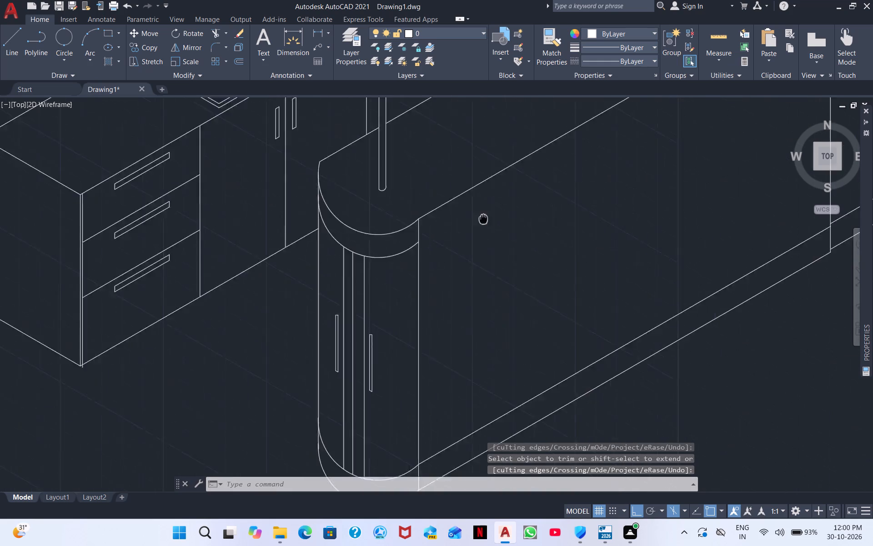
middle_drag(478, 217, 364, 182)
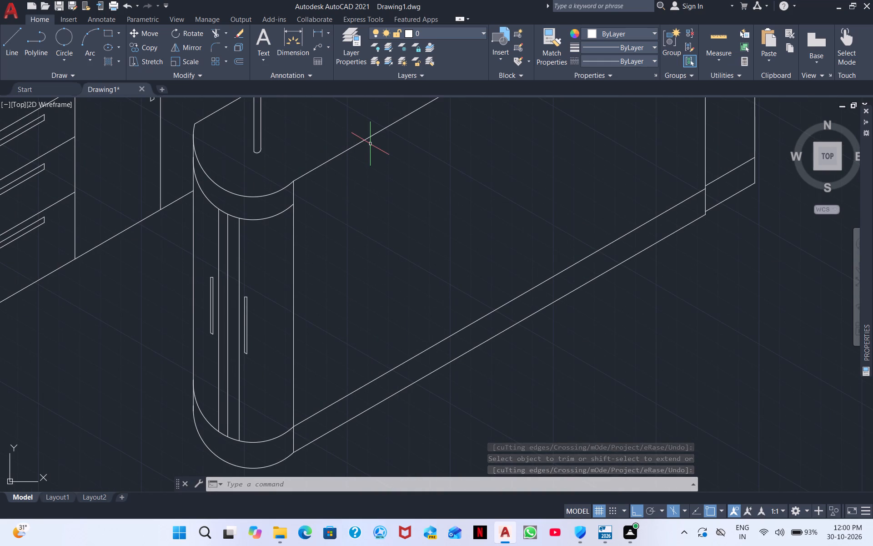
middle_drag(452, 172, 187, 281)
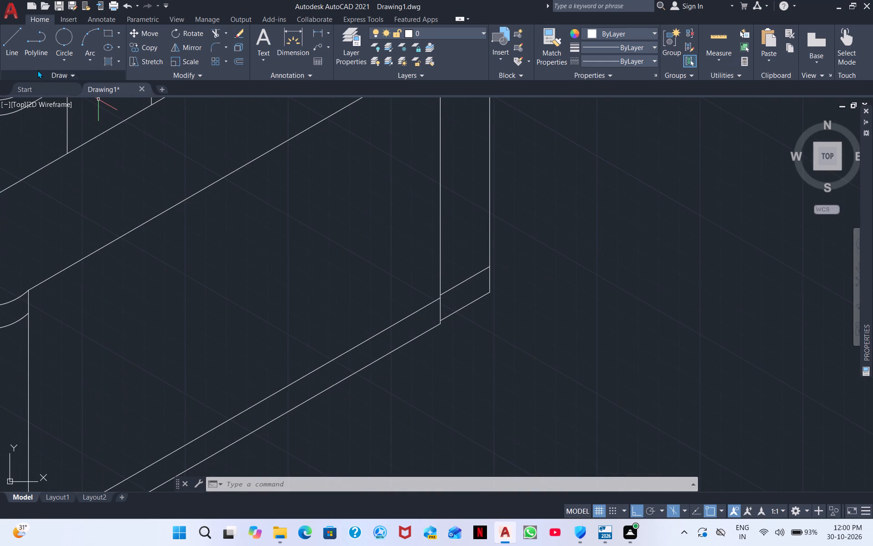
click(14, 32)
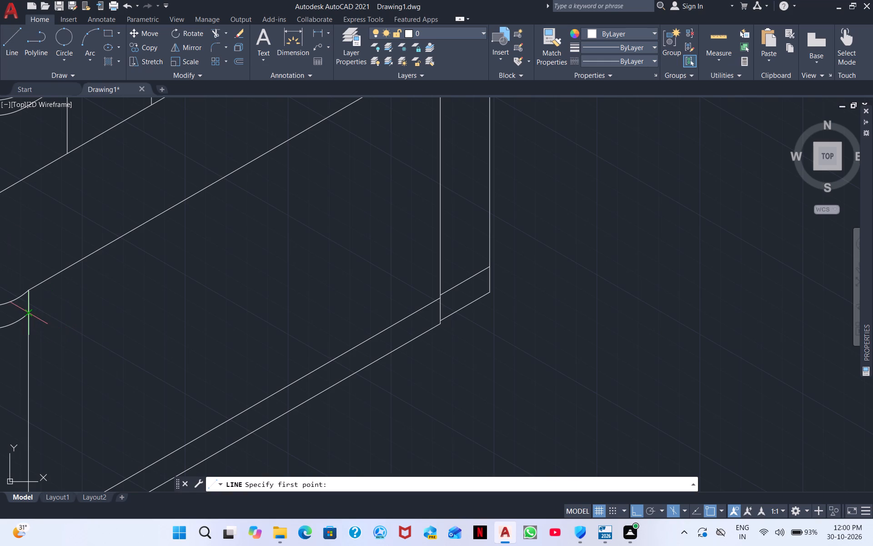
drag(30, 313, 40, 312)
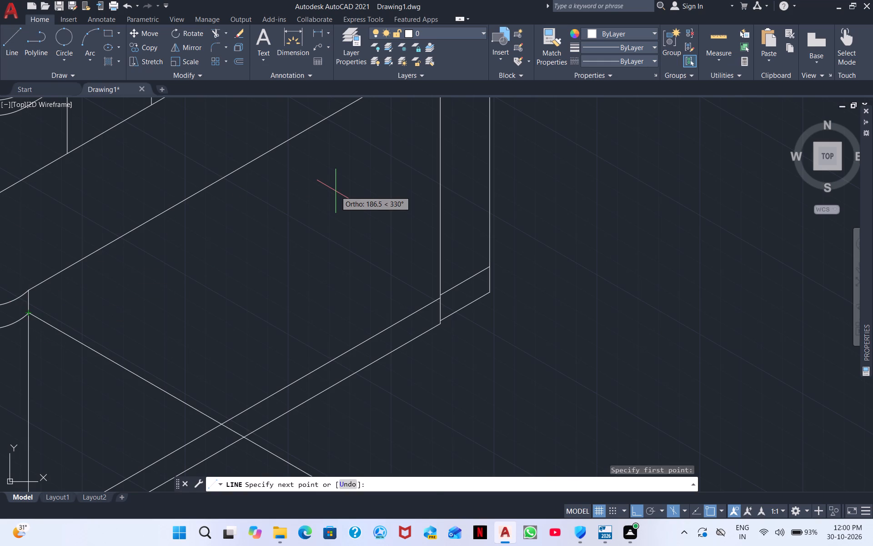
key(F5)
middle_drag(467, 107, 356, 296)
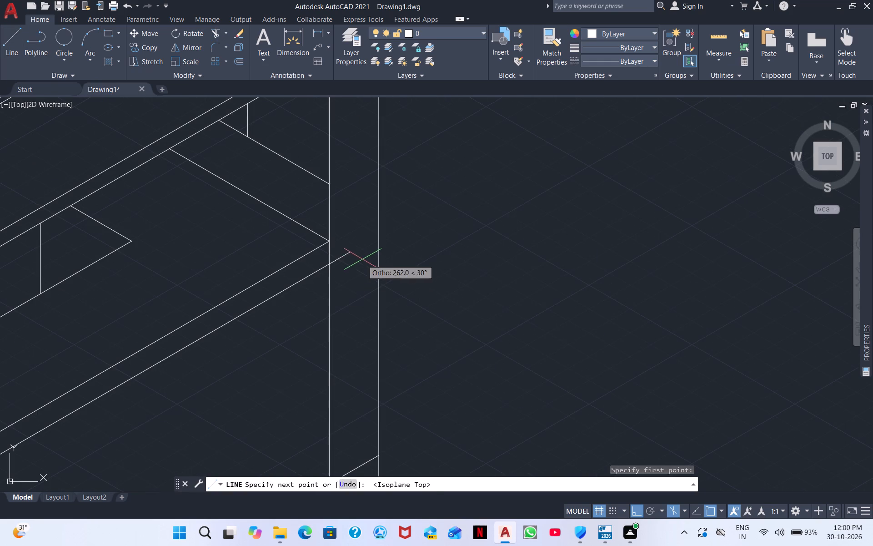
click(349, 258)
key(Escape)
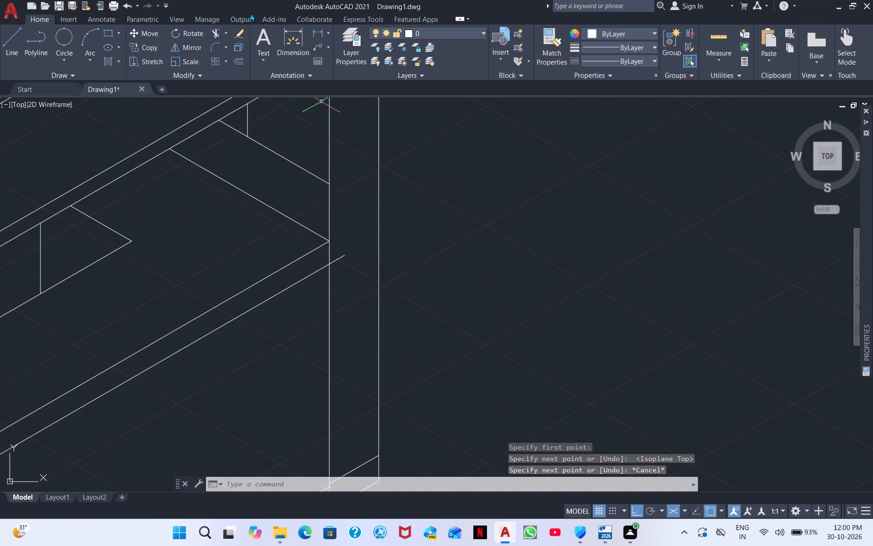
Trim the part of the countertop thickness line that extends past the end panel's near vertical edge.
click(210, 30)
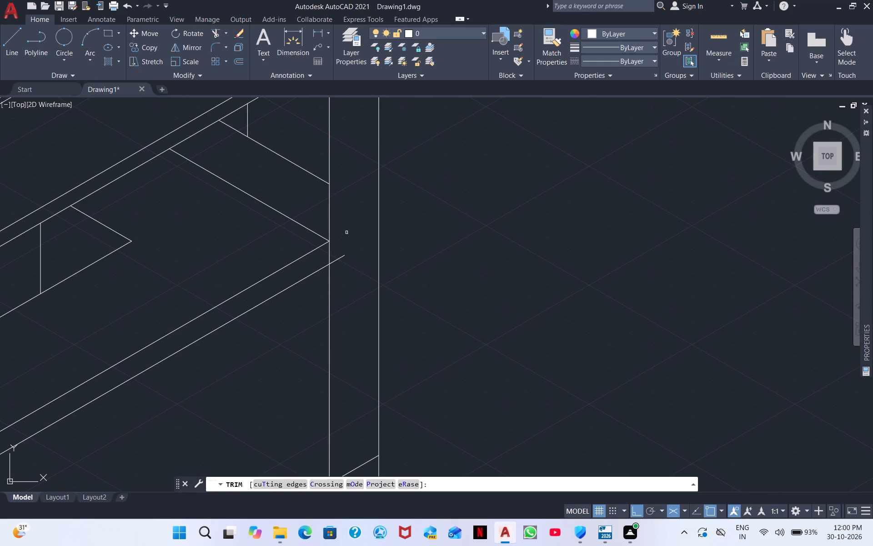
drag(341, 251, 343, 274)
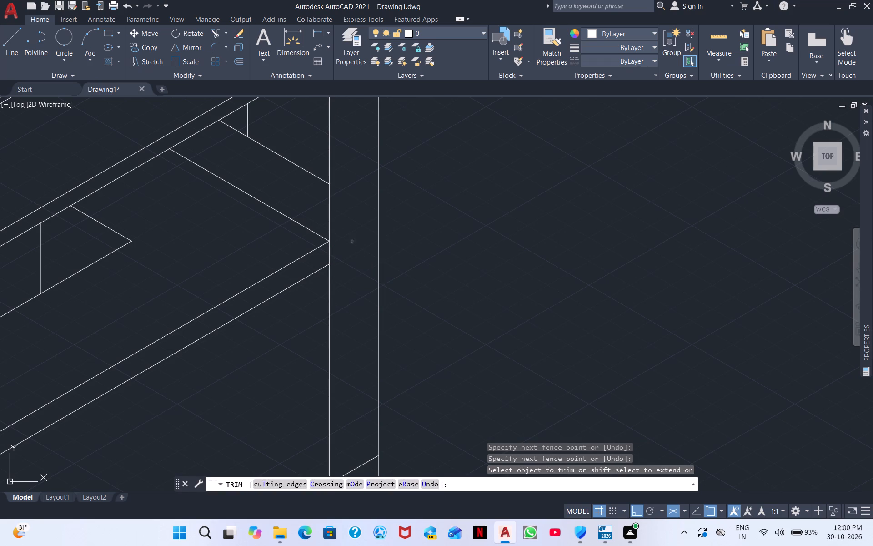
right_click(353, 231)
click(372, 239)
Trim the short vertical segment between the island countertop's top and bottom edges where the rounded end meets the straight side.
scroll(327, 223, down, 2)
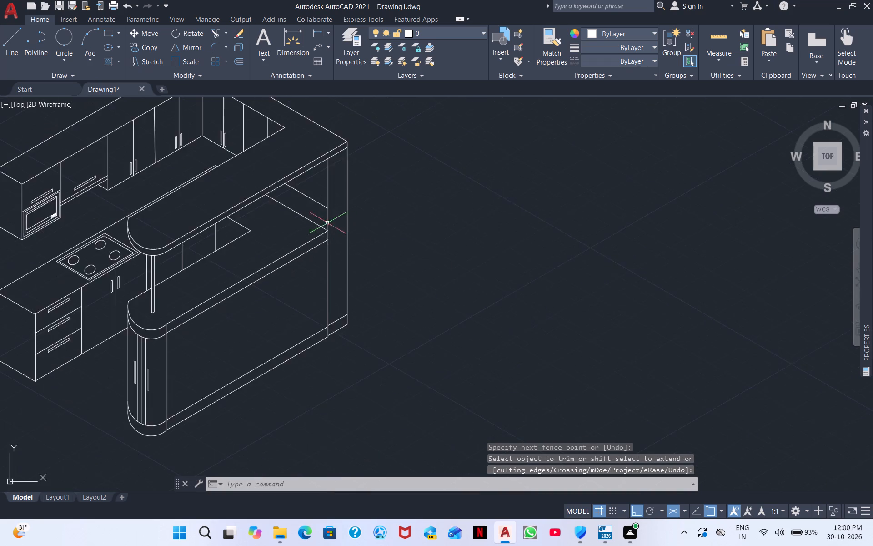
scroll(374, 227, down, 1)
middle_drag(426, 238, 559, 113)
scroll(395, 192, up, 2)
middle_drag(400, 191, 316, 285)
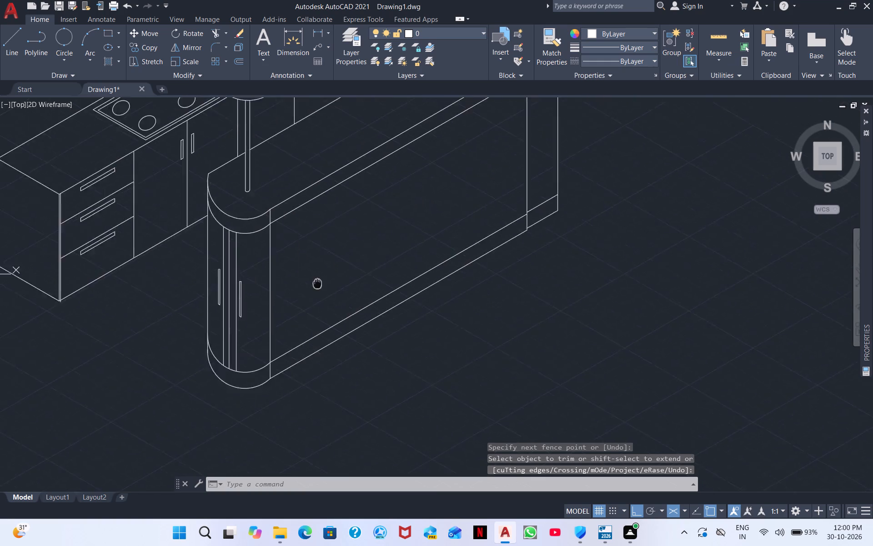
middle_drag(316, 285, 206, 320)
scroll(204, 270, down, 1)
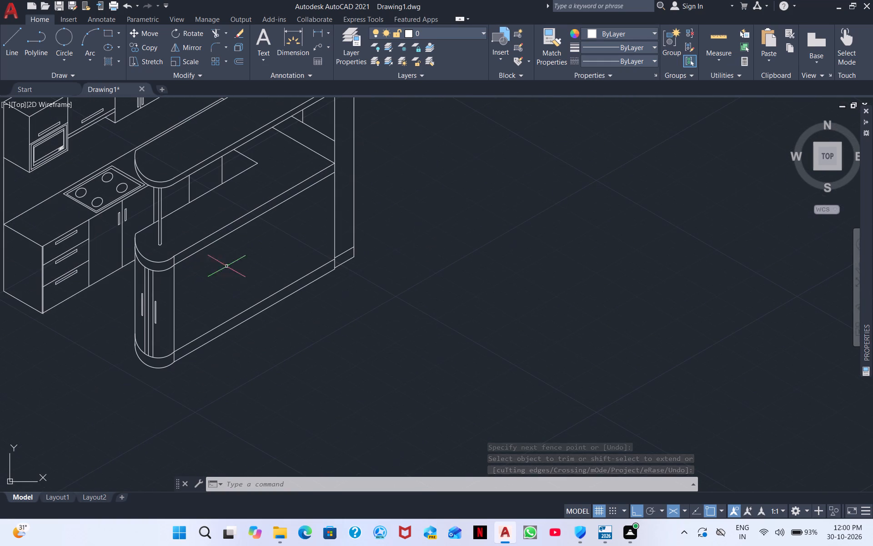
right_click(249, 287)
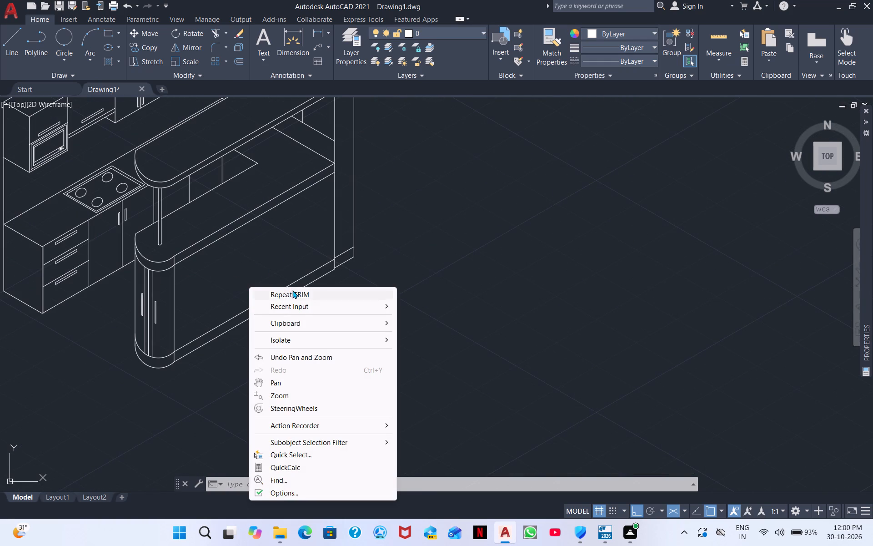
click(293, 293)
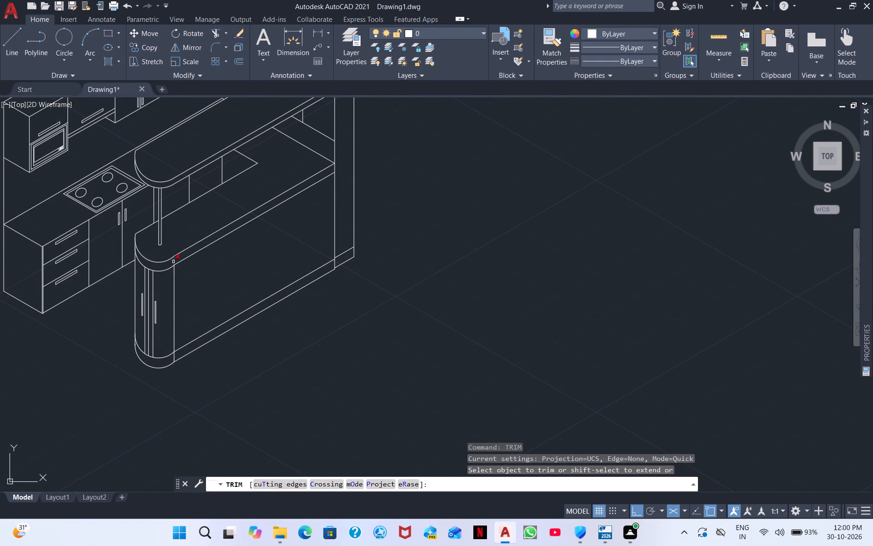
click(173, 262)
right_click(221, 270)
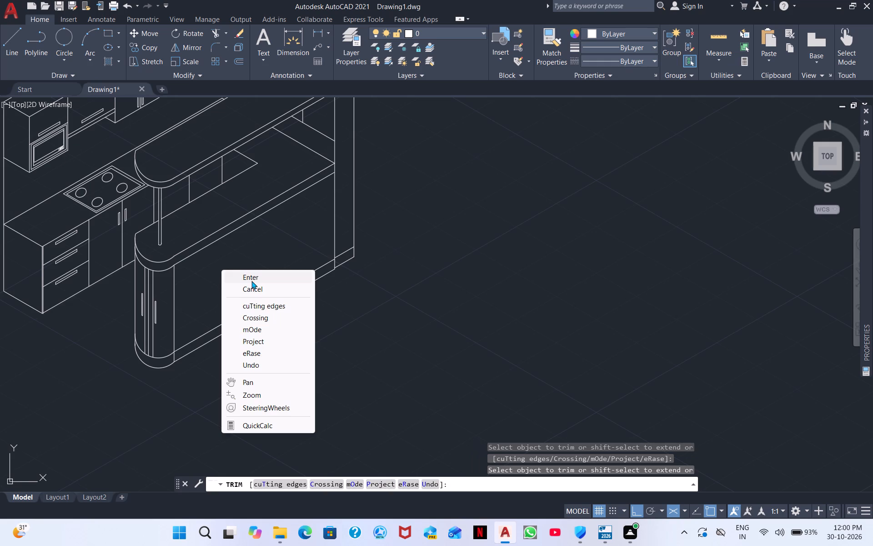
click(255, 276)
Examine the whole kitchen drawing, including the island's end panel and countertop edges, for remaining details.
scroll(285, 253, down, 2)
middle_drag(400, 245, 250, 208)
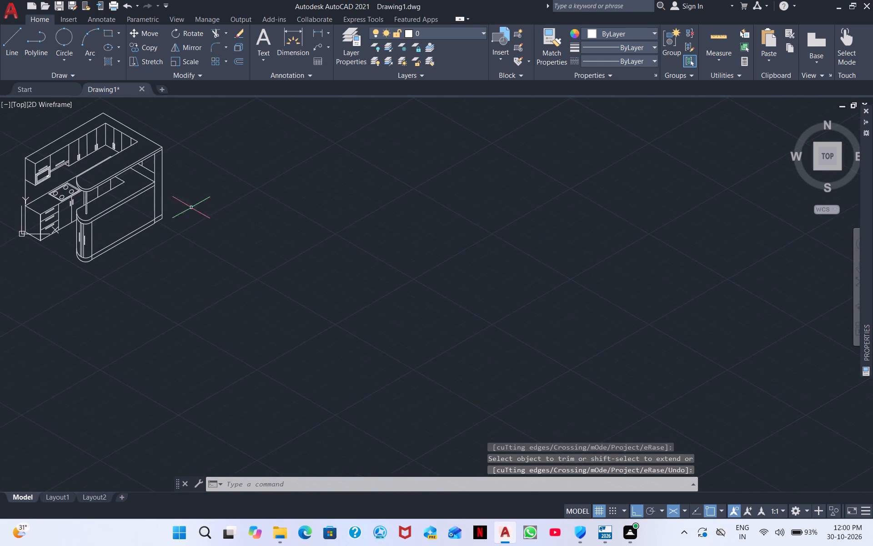
scroll(103, 195, up, 3)
middle_drag(183, 143, 56, 299)
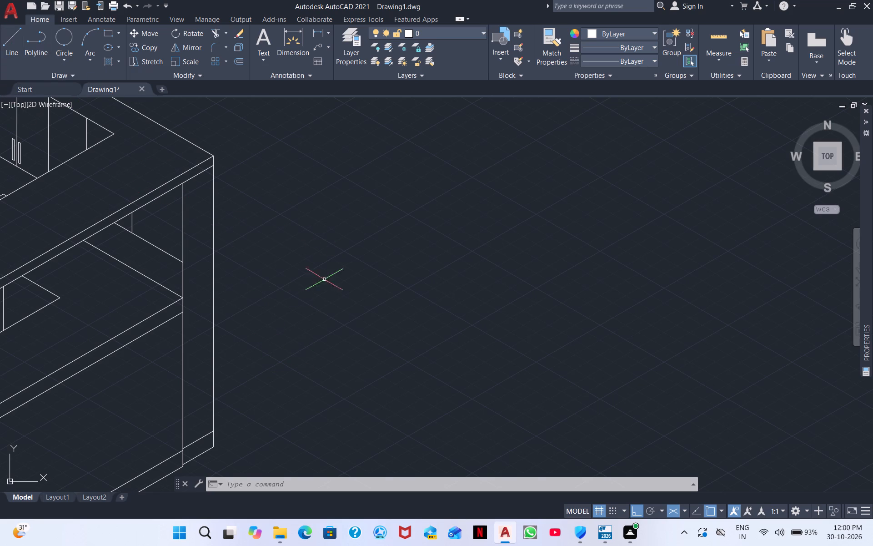
scroll(261, 337, down, 1)
middle_drag(191, 347, 390, 223)
scroll(356, 283, down, 1)
middle_drag(347, 301, 417, 259)
middle_drag(312, 322, 277, 385)
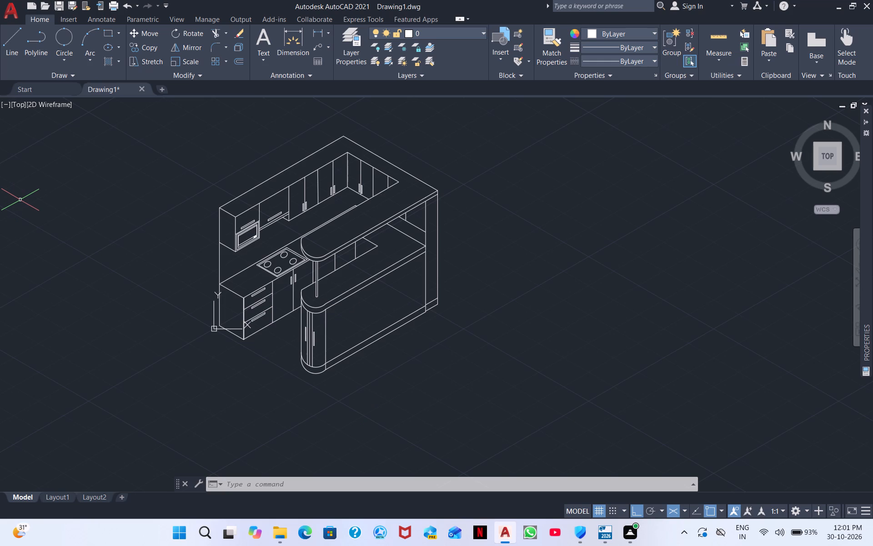
middle_drag(371, 369, 312, 272)
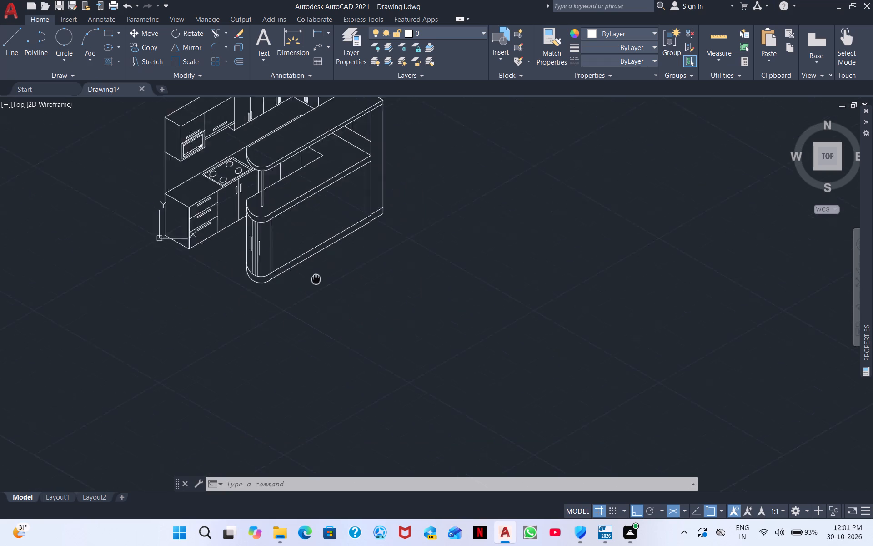
middle_drag(312, 272, 266, 202)
middle_drag(244, 263, 317, 418)
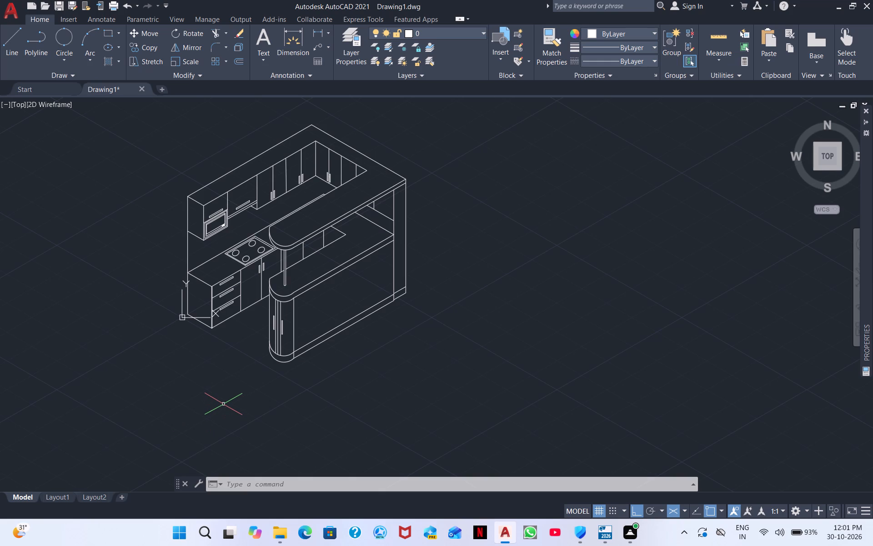
Examine the island's rounded countertop end, support post, base lines and end panel up close for remaining line errors.
middle_drag(309, 357, 309, 316)
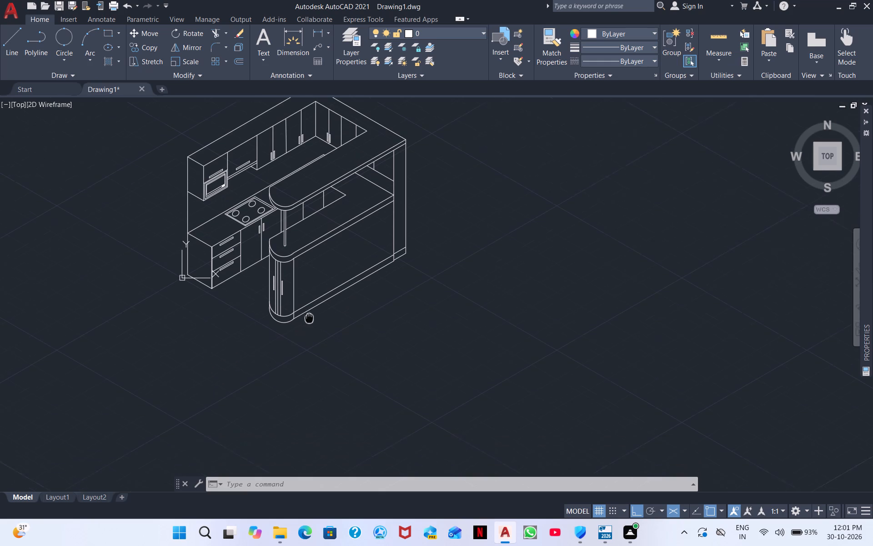
middle_drag(309, 316, 310, 294)
scroll(293, 279, up, 3)
middle_drag(365, 261, 198, 435)
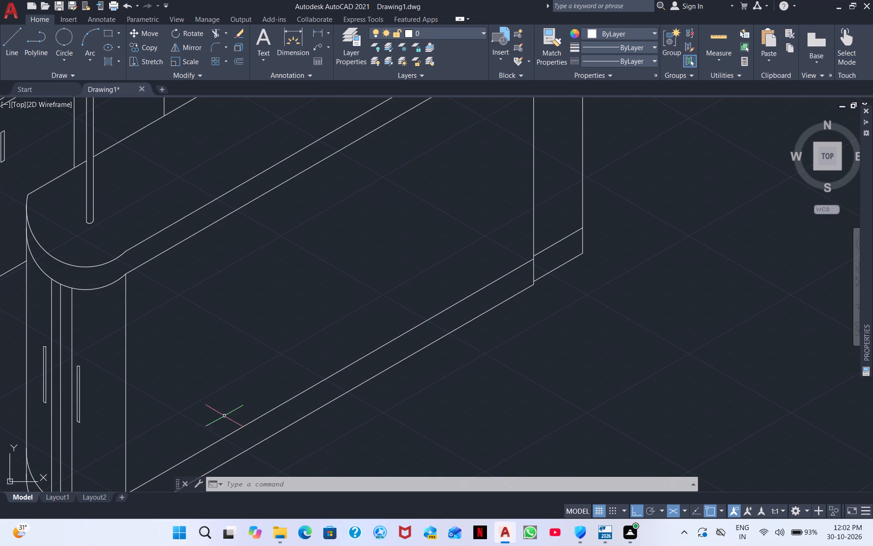
middle_drag(236, 381, 412, 366)
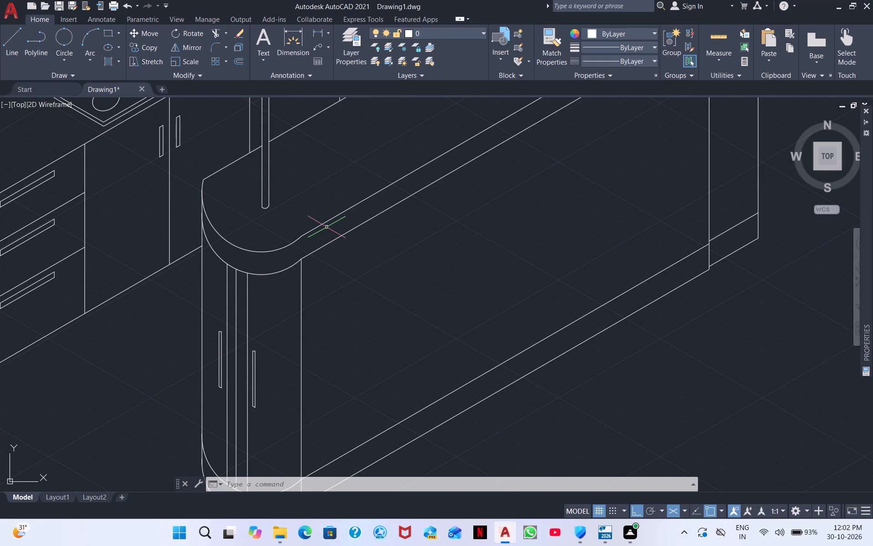
middle_drag(291, 177, 289, 278)
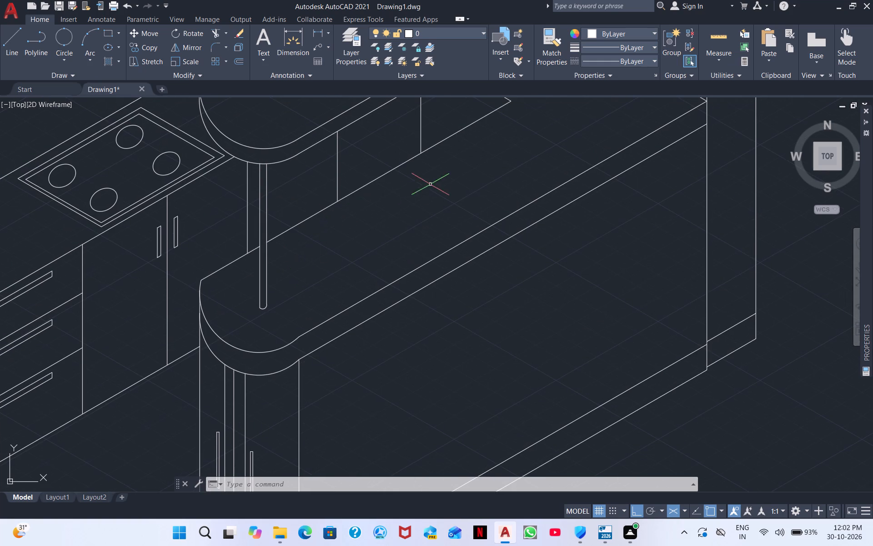
middle_drag(437, 177, 389, 268)
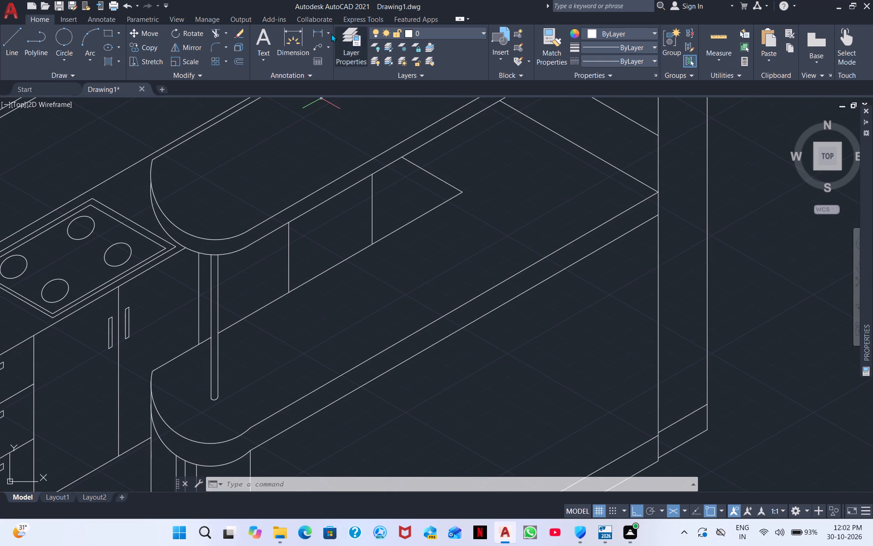
scroll(303, 204, down, 2)
middle_drag(307, 202, 293, 254)
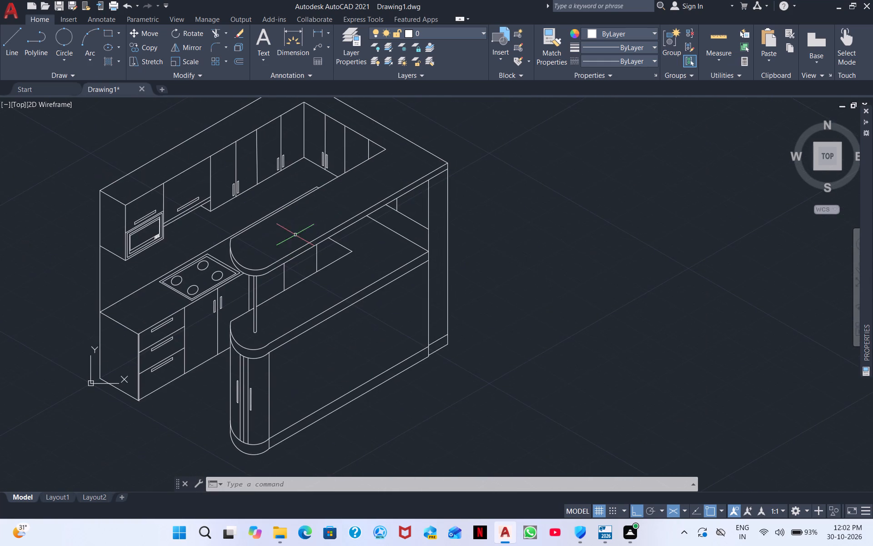
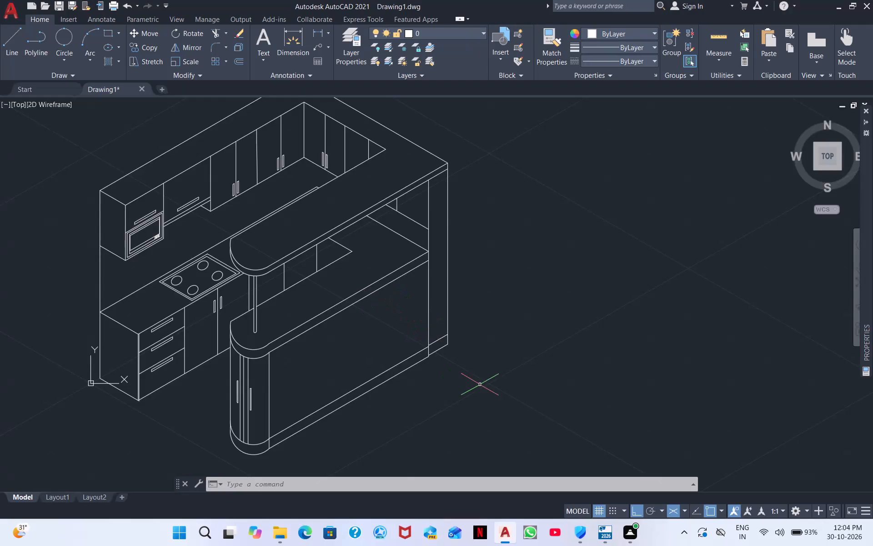
Examine the whole kitchen drawing in the SE, NE and NW Isometric preset views.
middle_drag(478, 381, 349, 256)
scroll(344, 277, down, 1)
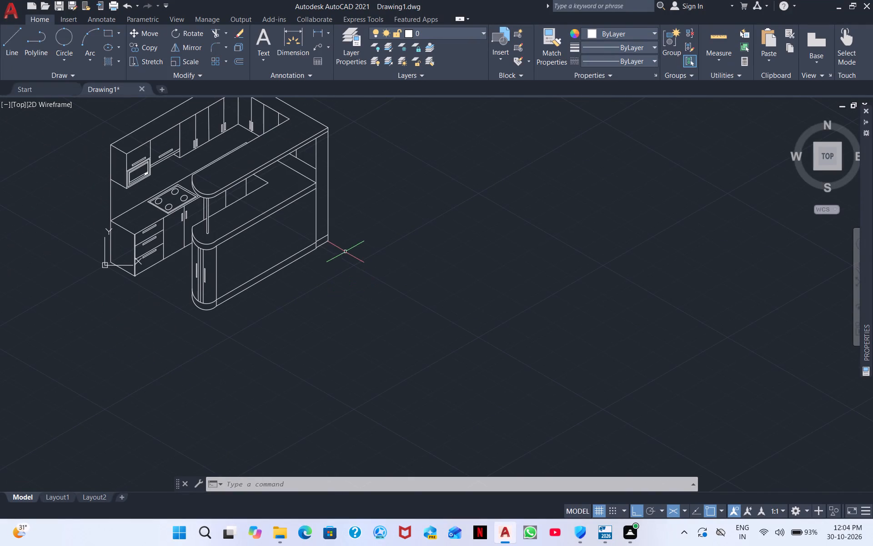
middle_drag(345, 255, 345, 219)
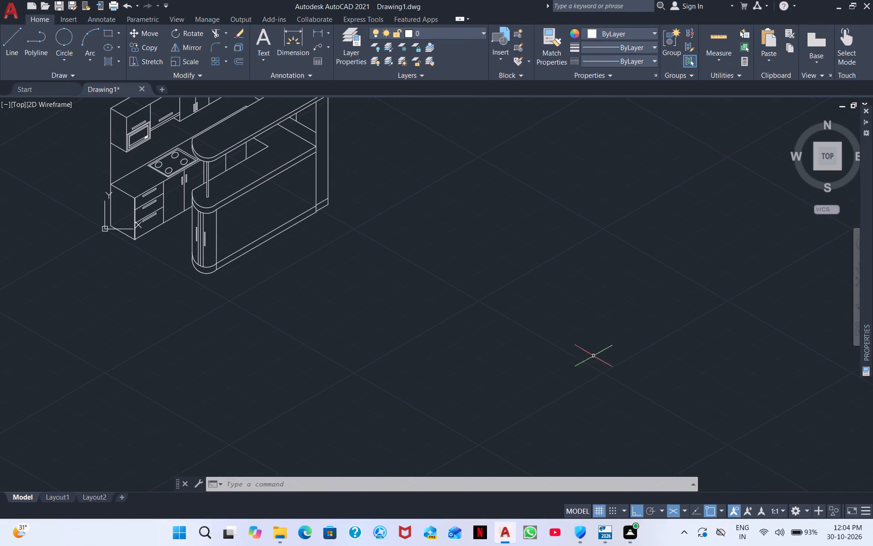
click(17, 106)
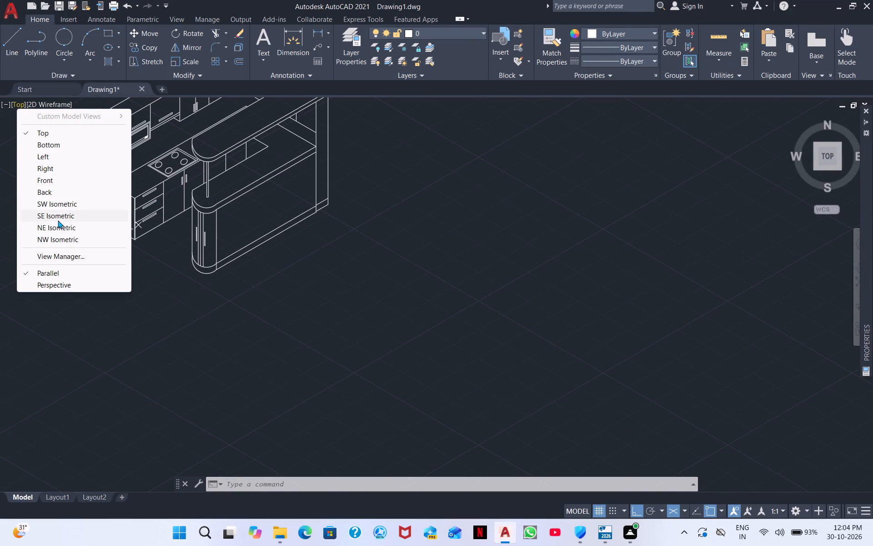
click(65, 217)
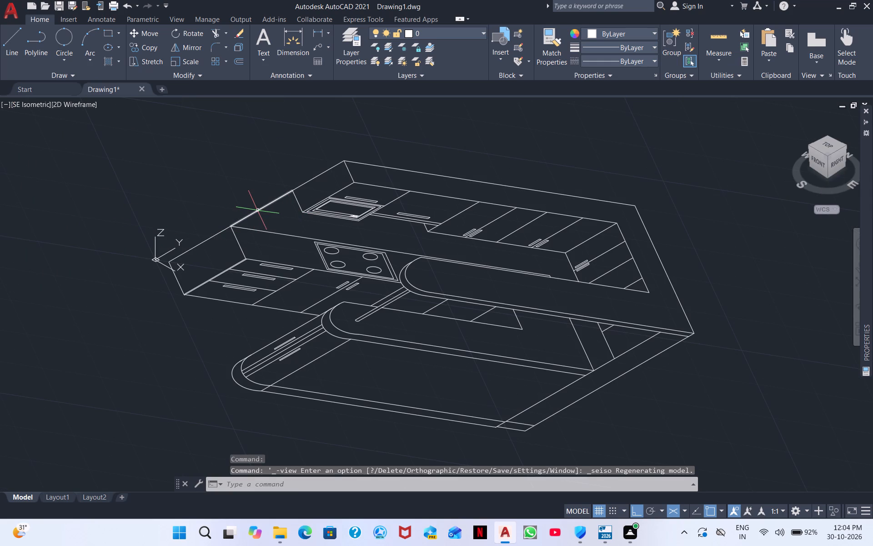
click(37, 106)
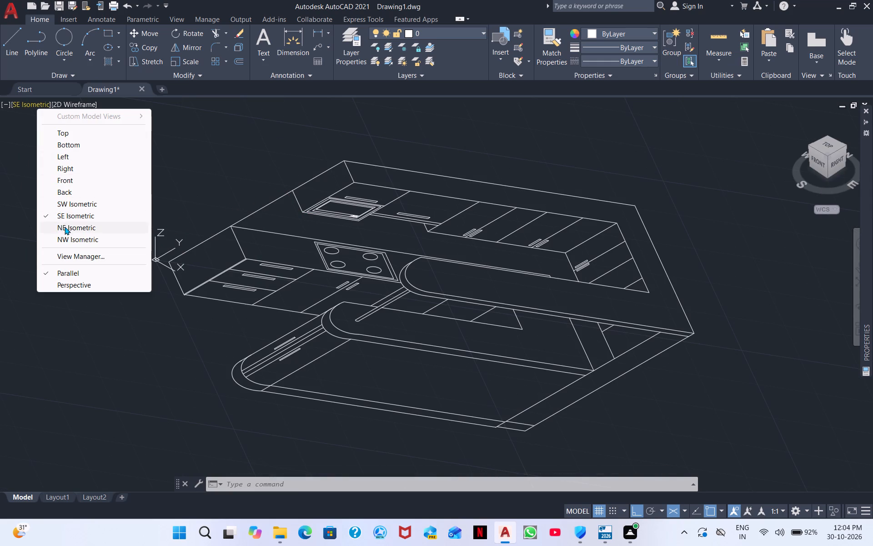
click(65, 227)
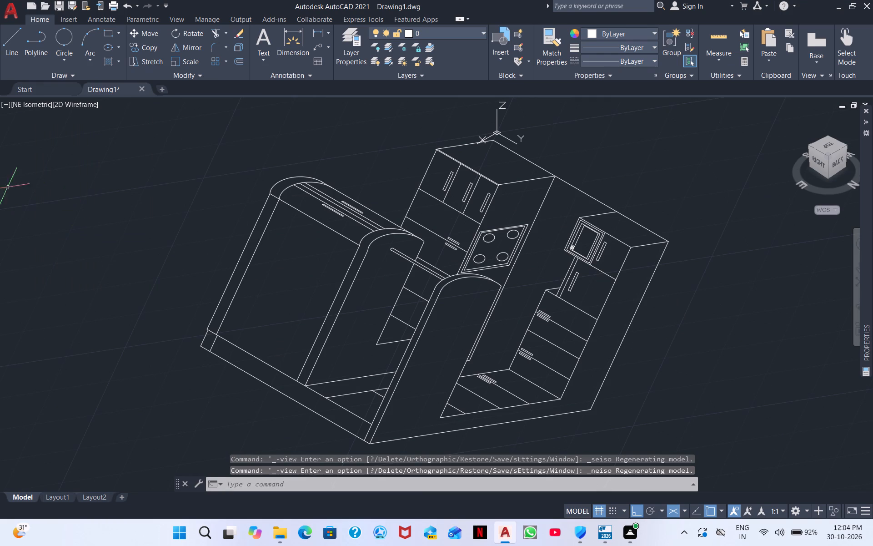
click(36, 108)
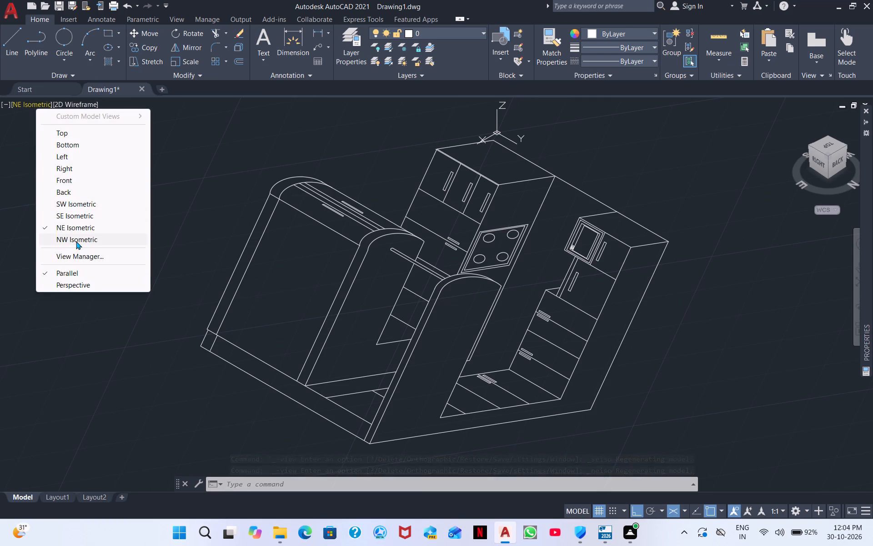
click(76, 241)
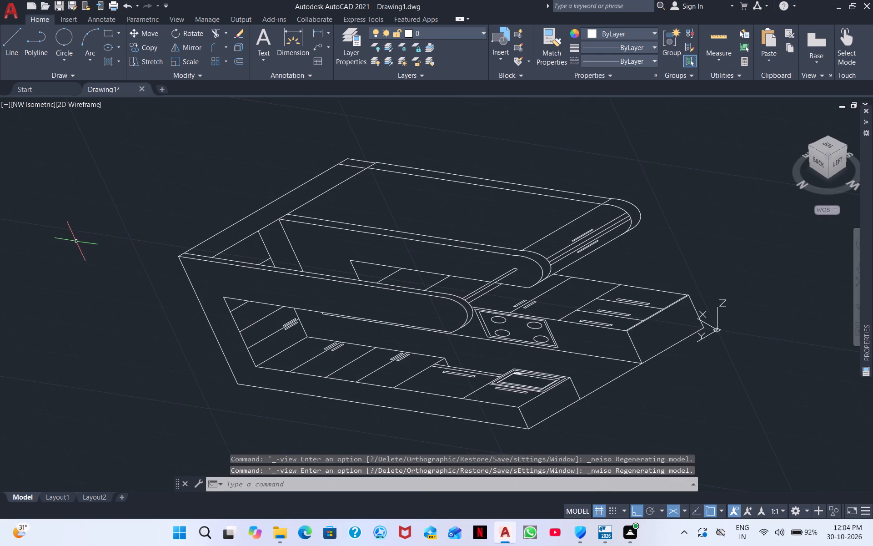
Check the drawing in the Right, Bottom, Front, Left and NW Isometric preset views, and return to the Top view.
click(74, 205)
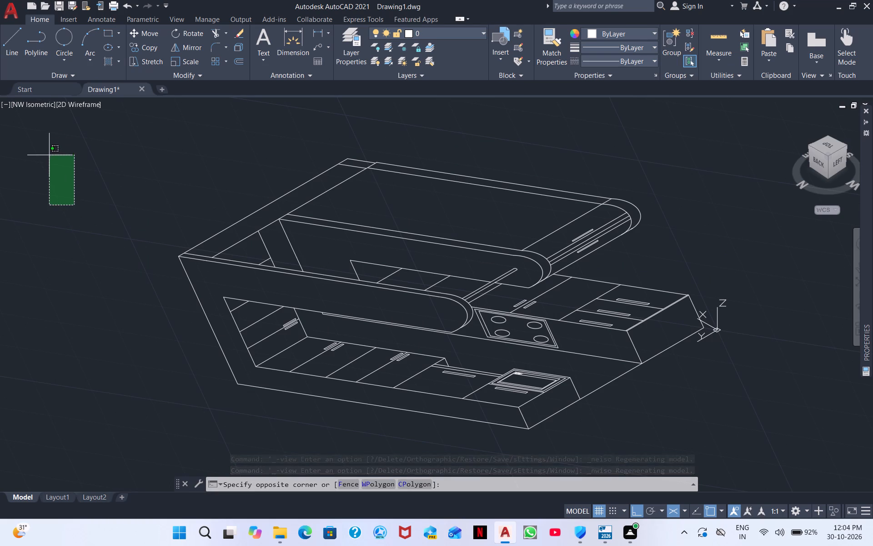
click(32, 120)
click(41, 105)
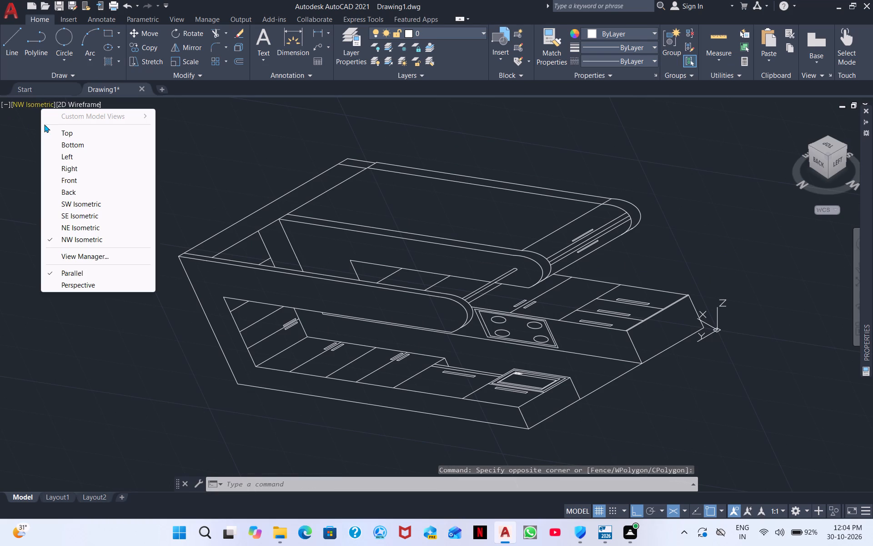
click(73, 165)
scroll(73, 168, down, 3)
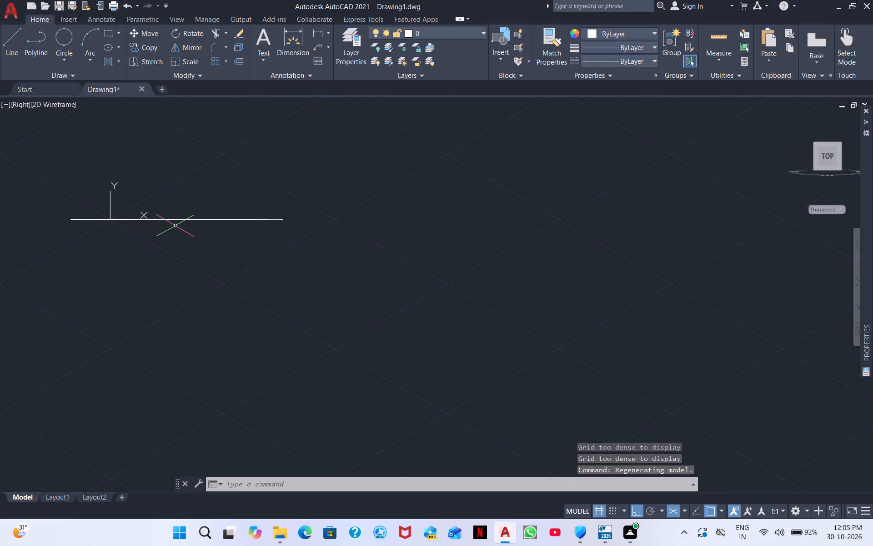
click(28, 106)
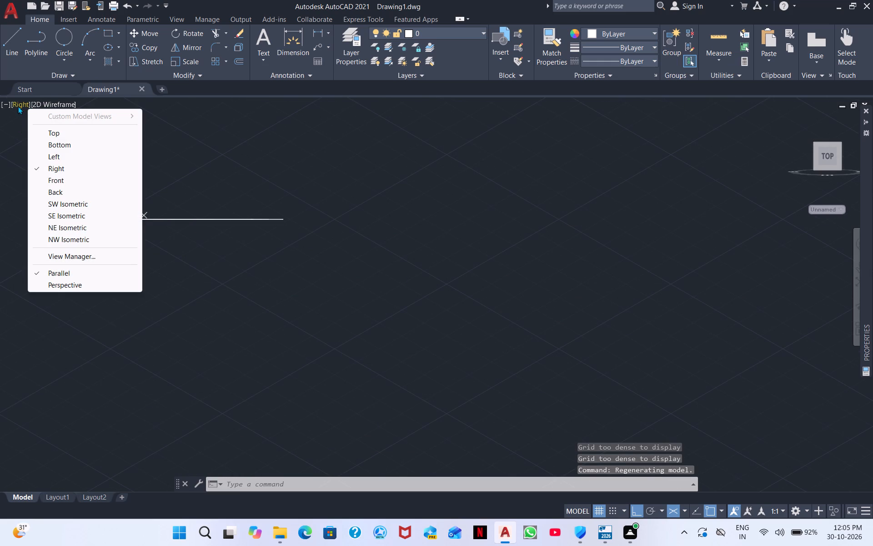
click(60, 144)
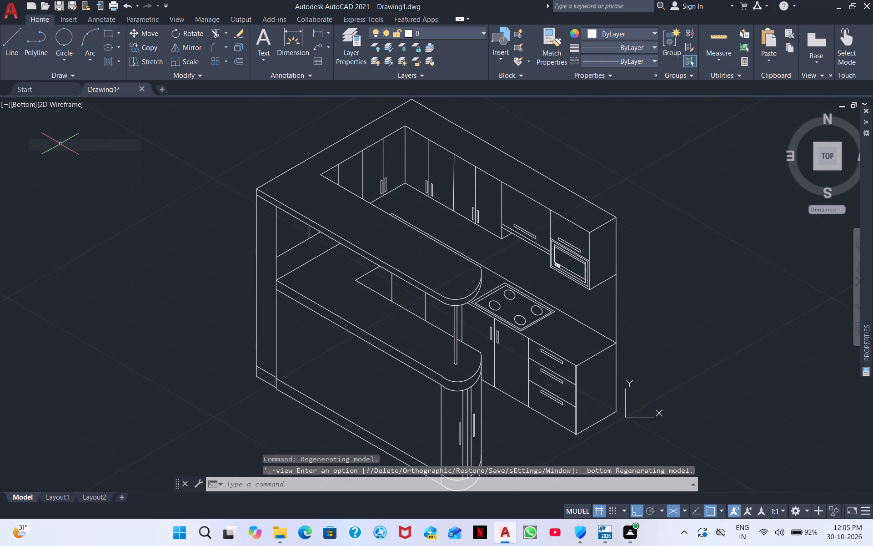
click(25, 106)
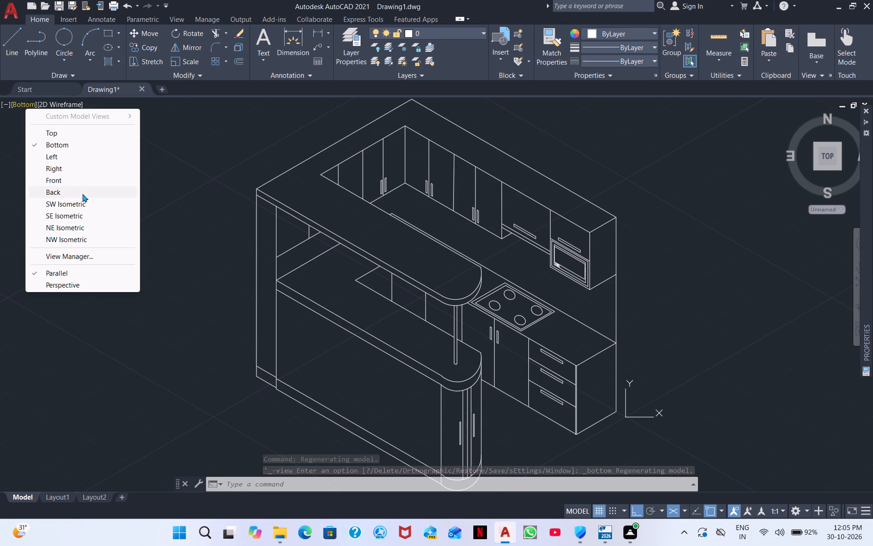
click(71, 184)
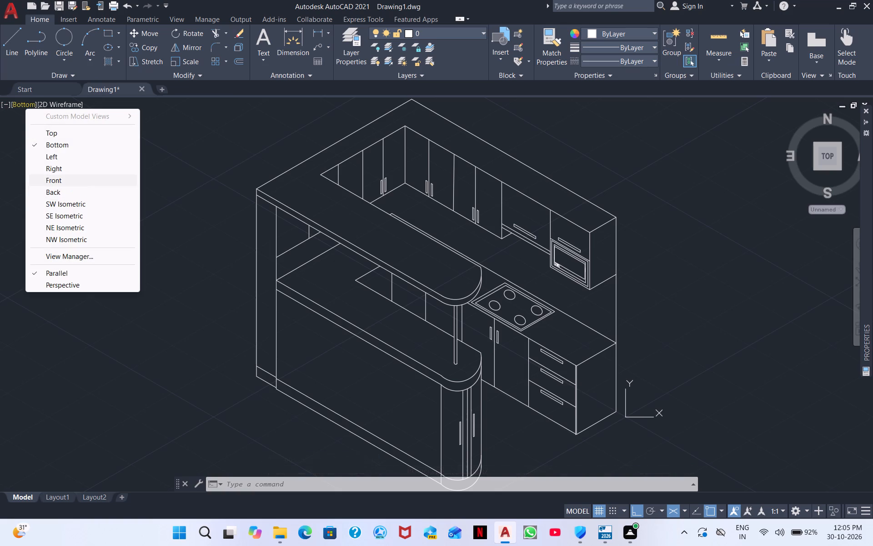
scroll(71, 183, down, 4)
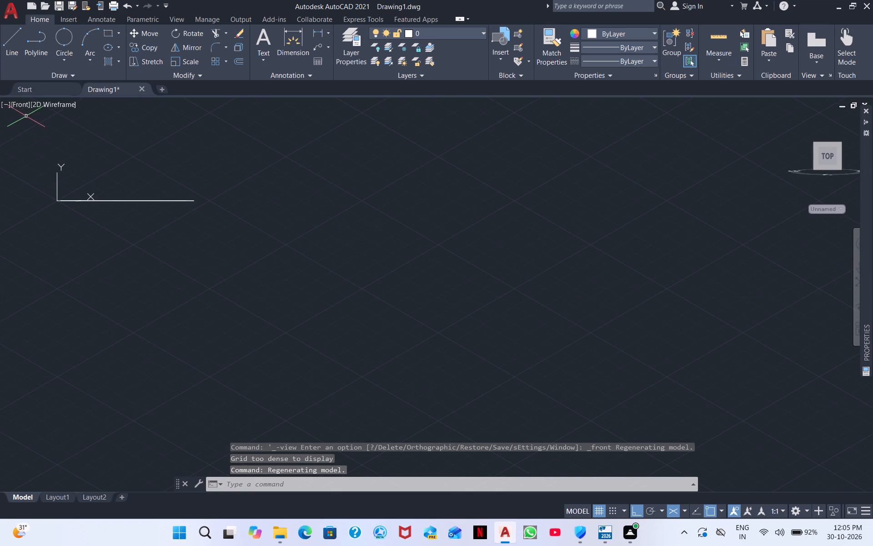
click(27, 106)
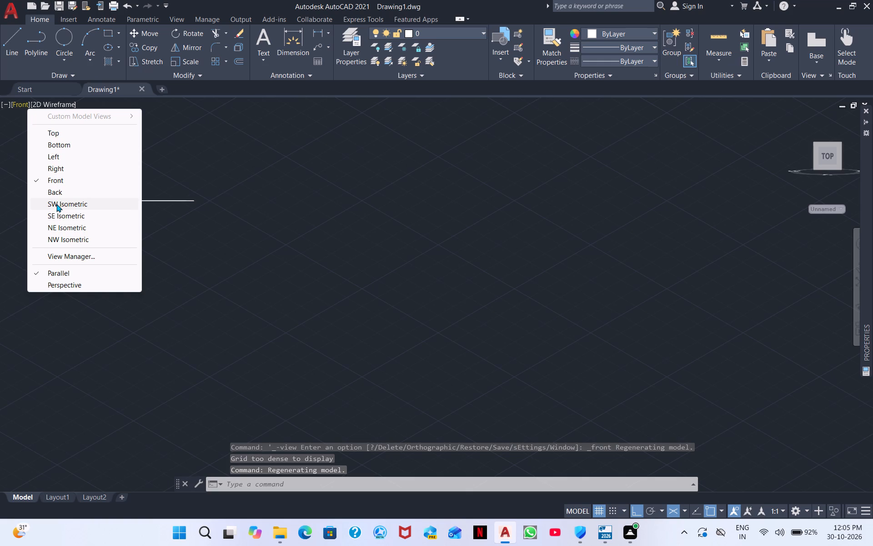
click(68, 160)
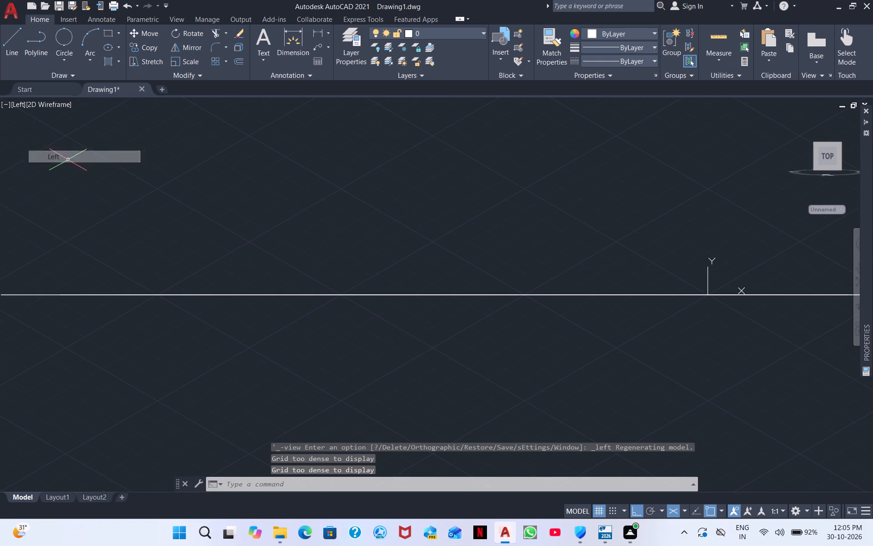
click(20, 105)
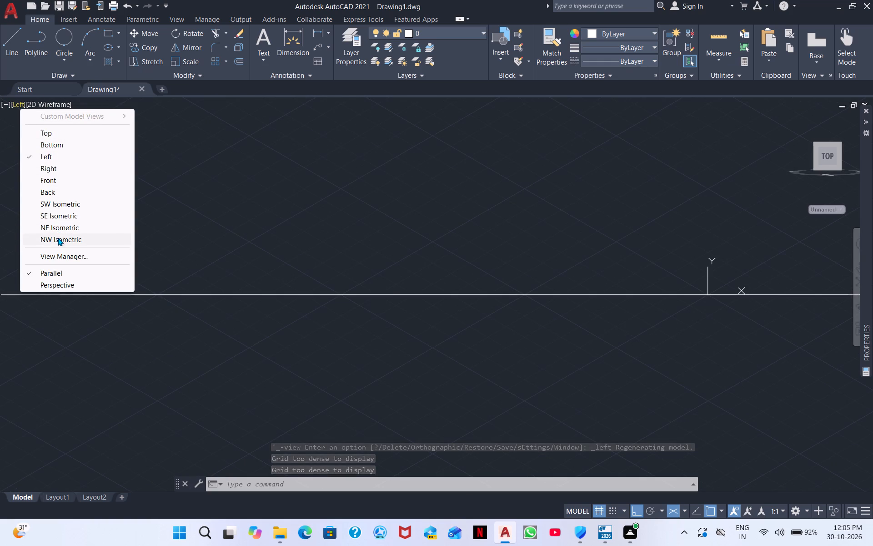
click(58, 238)
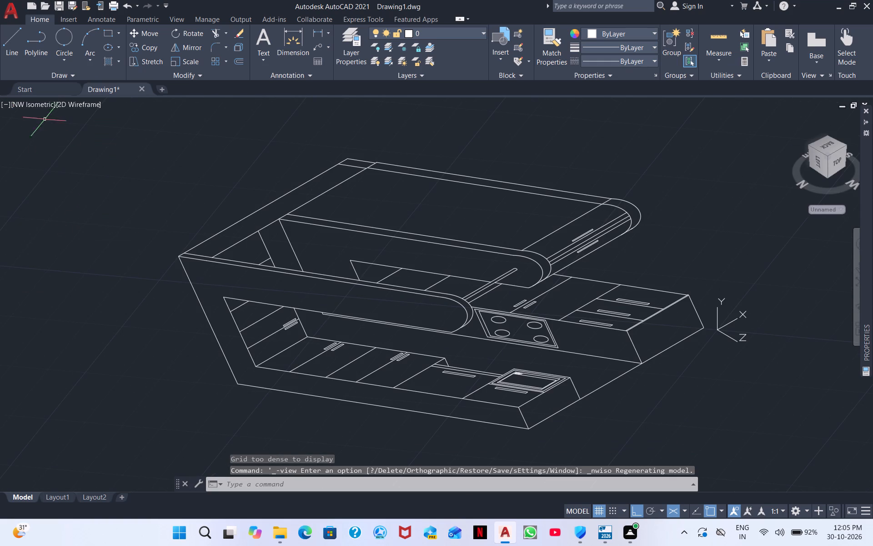
click(34, 103)
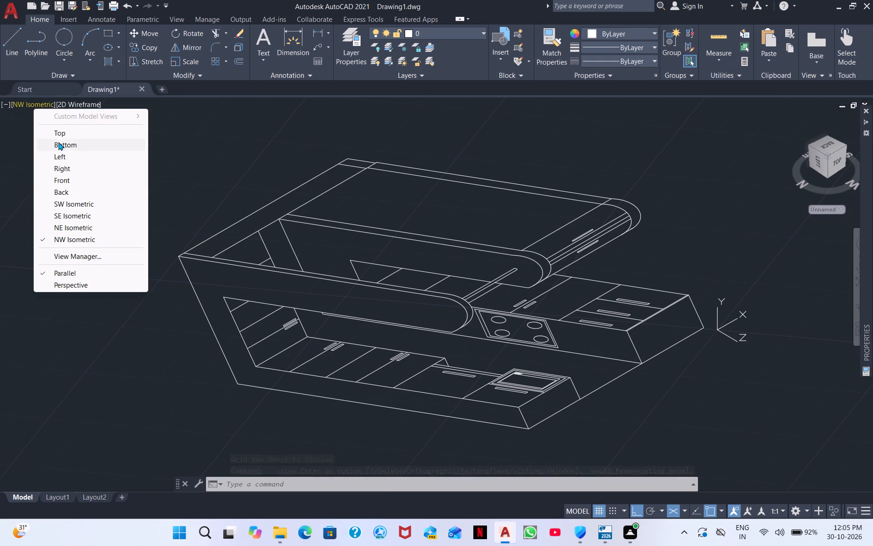
click(65, 132)
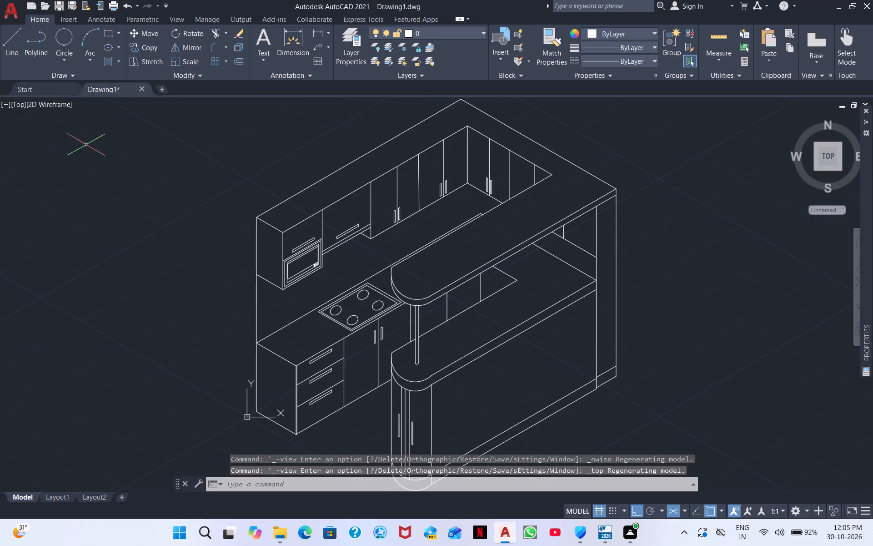
Save the drawing in the Documents folder as KITCHEN MODEL in AutoCAD 2018 Drawing format.
middle_drag(318, 237, 256, 140)
middle_drag(302, 222, 275, 187)
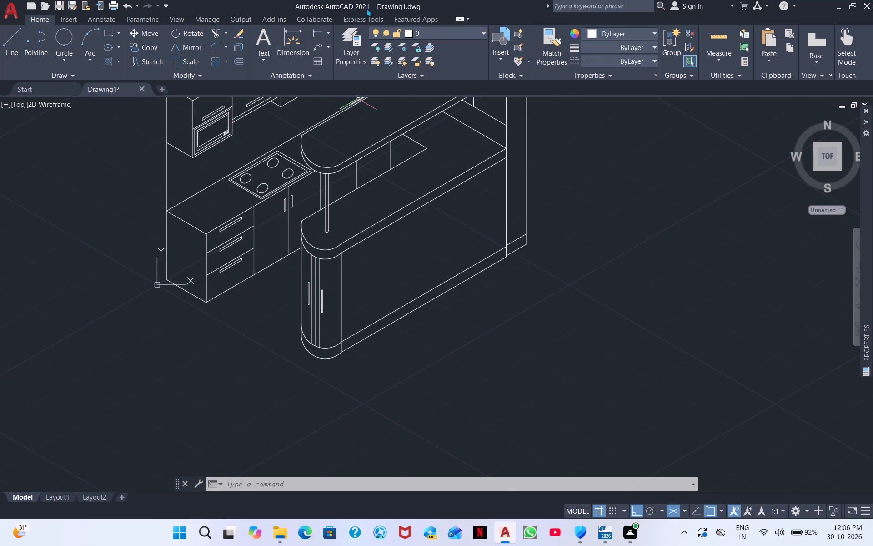
click(20, 18)
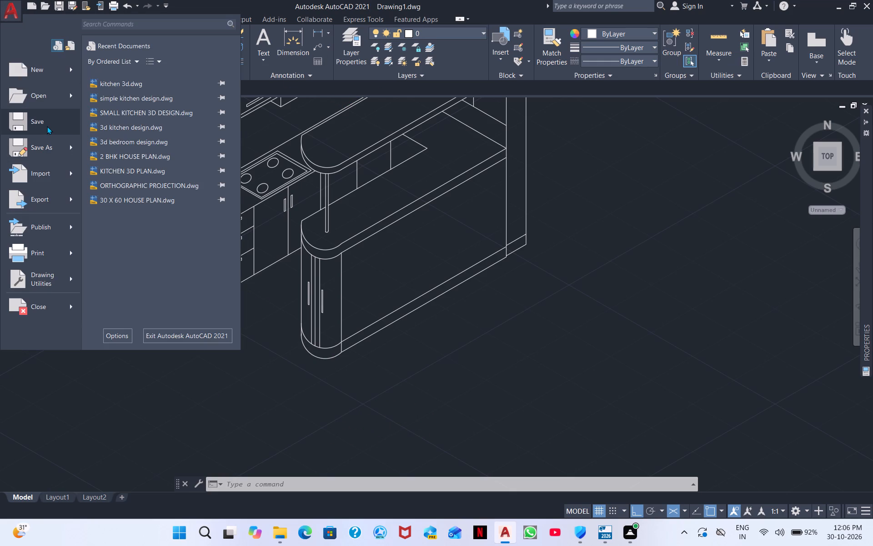
click(47, 126)
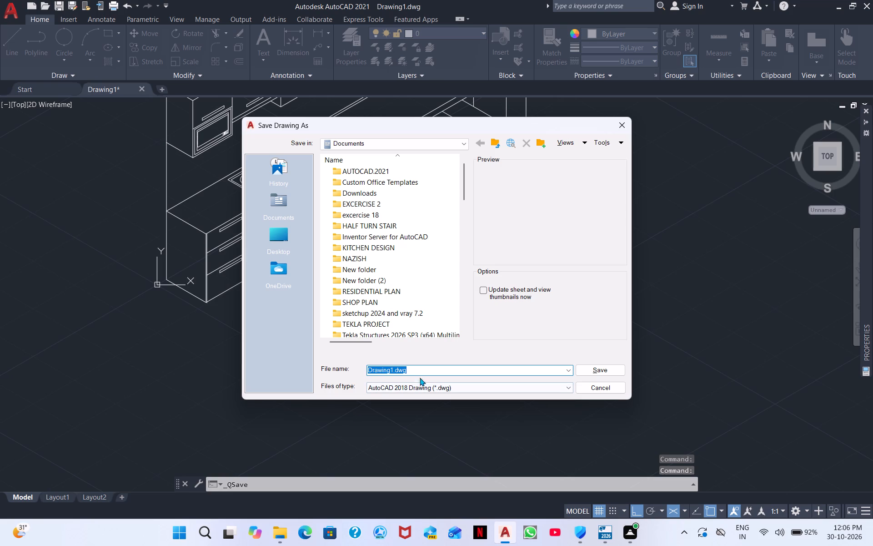
key(BackSpace)
text(KI)
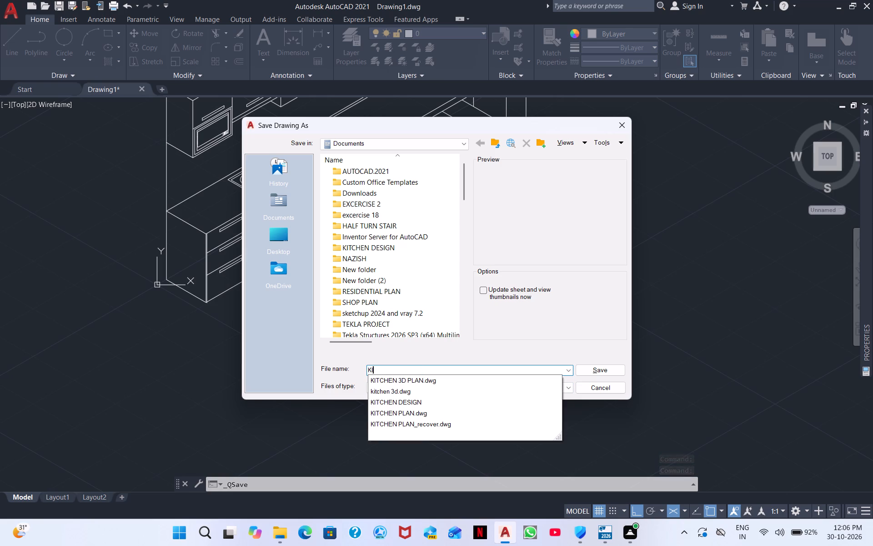
text(TCHEN MODEL)
key(space)
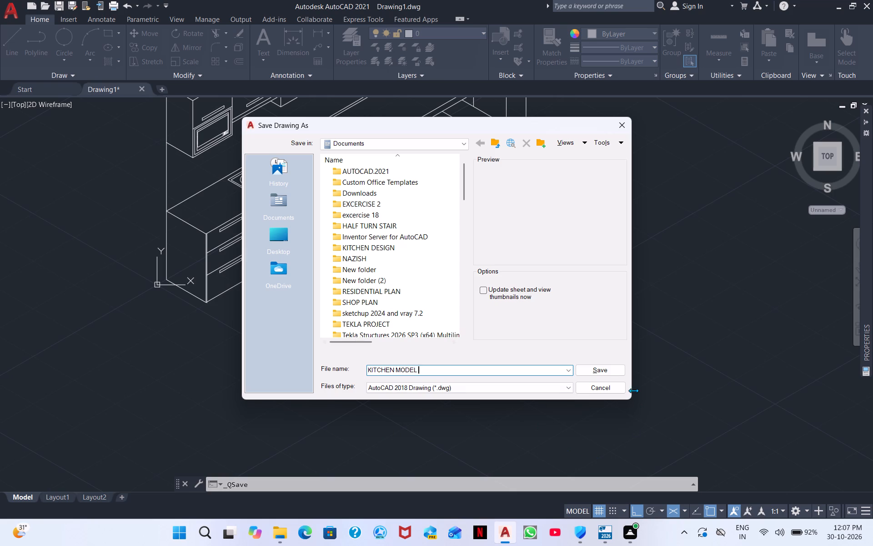
click(602, 374)
Examine the whole kitchen drawing, including the upper corner of the island's end panel and the cabinets behind it.
middle_drag(550, 333, 552, 339)
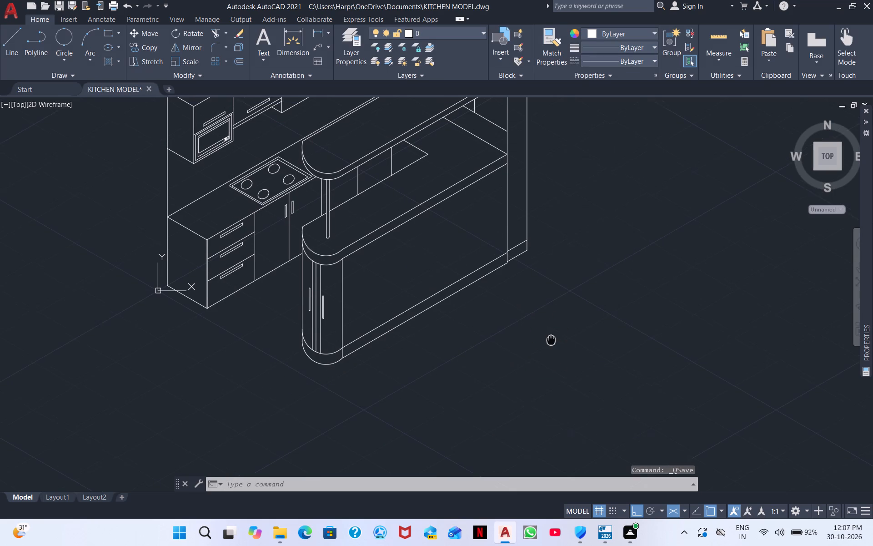
middle_drag(552, 339, 552, 363)
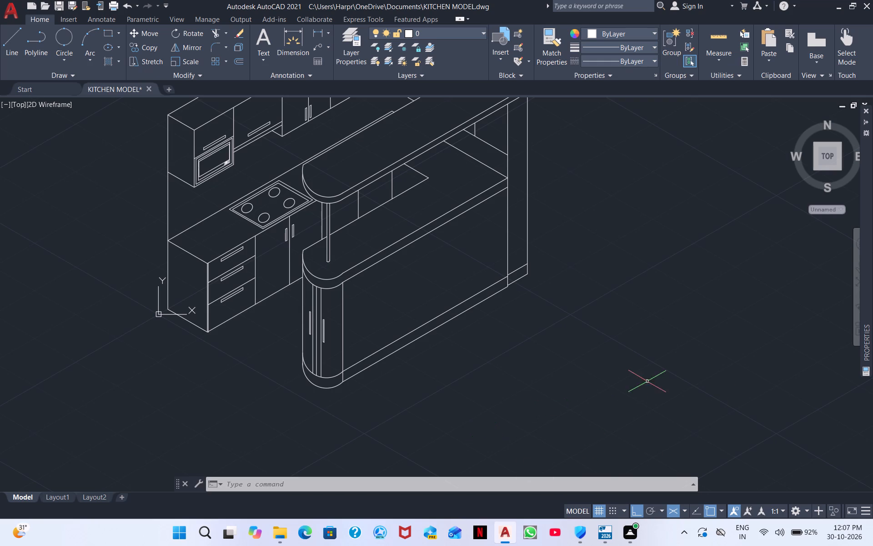
middle_drag(563, 294, 393, 334)
middle_drag(374, 263, 374, 267)
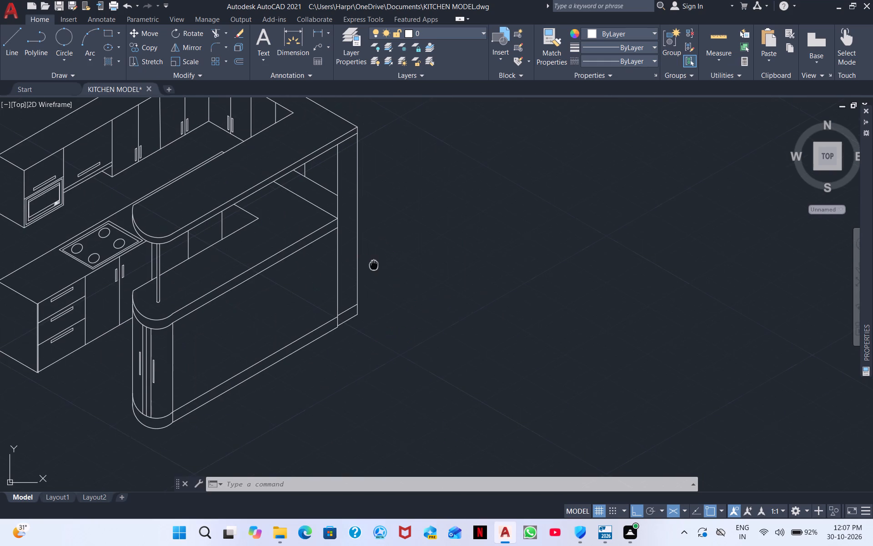
middle_drag(374, 267, 416, 341)
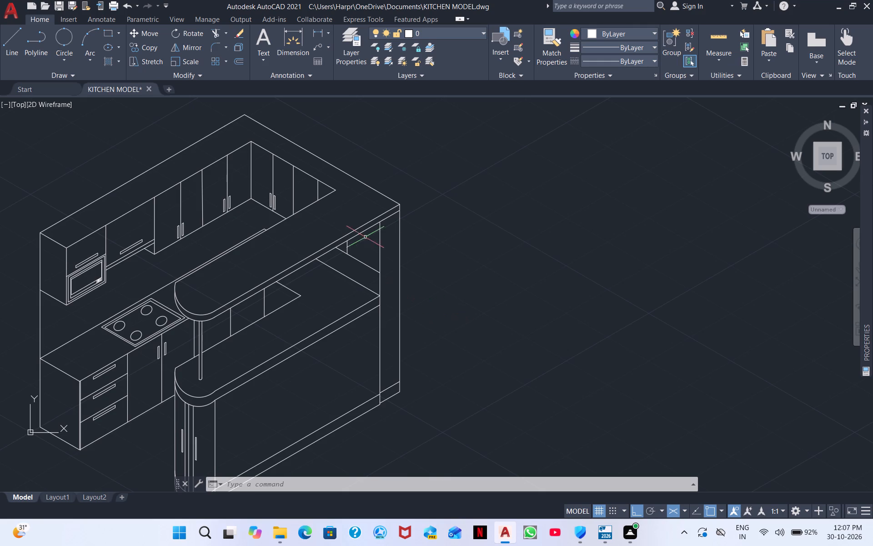
scroll(386, 225, up, 4)
scroll(418, 265, down, 2)
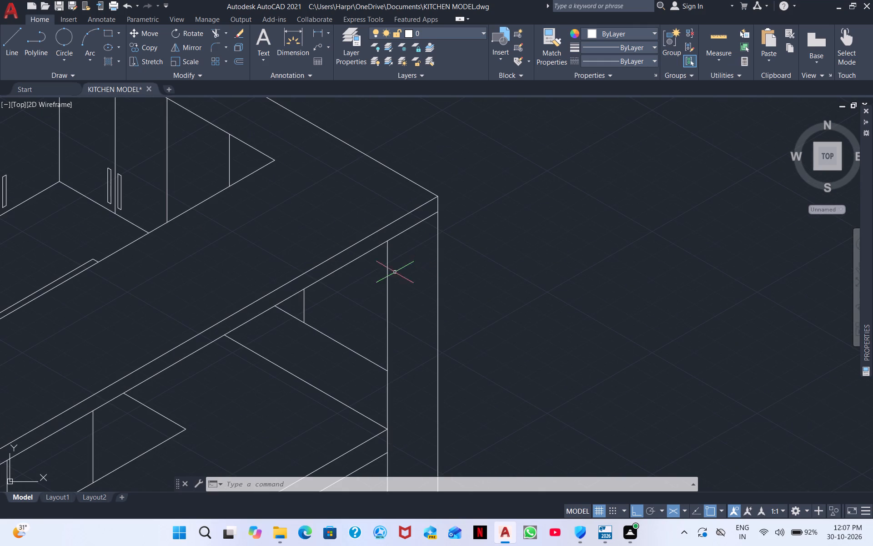
middle_drag(357, 284, 394, 263)
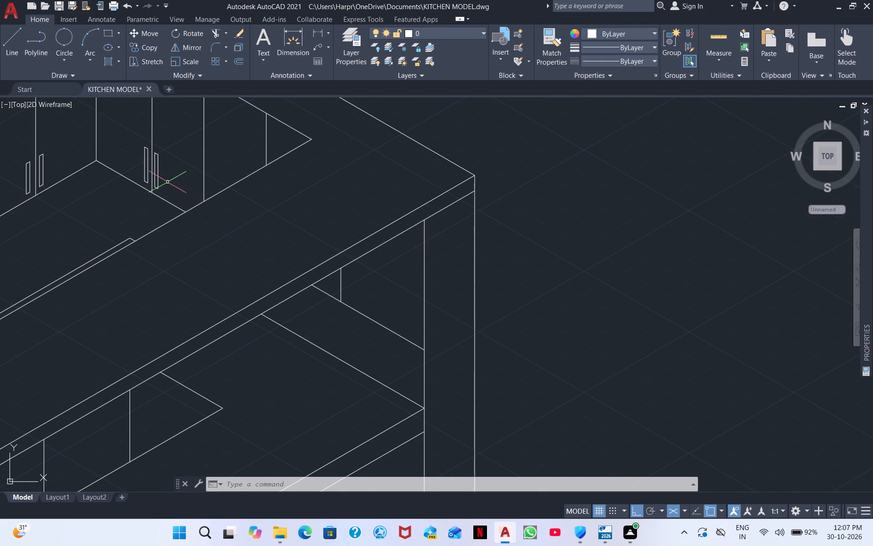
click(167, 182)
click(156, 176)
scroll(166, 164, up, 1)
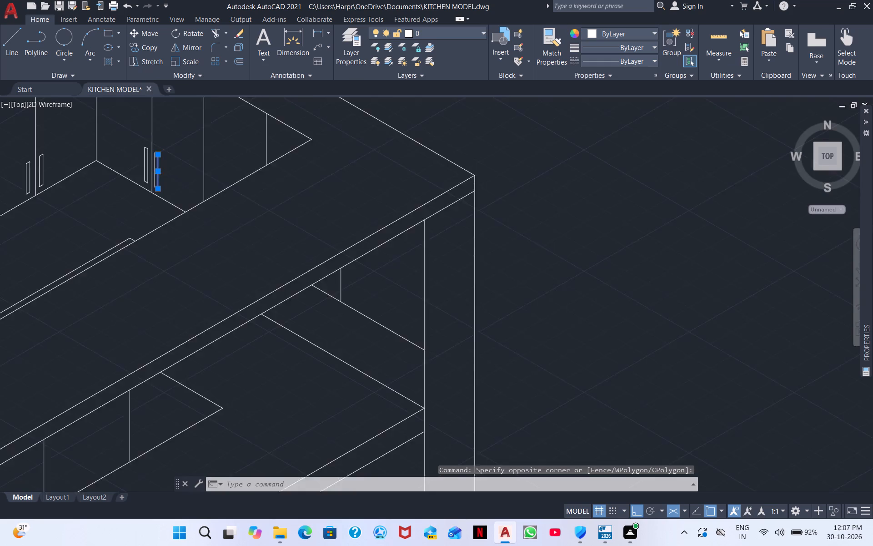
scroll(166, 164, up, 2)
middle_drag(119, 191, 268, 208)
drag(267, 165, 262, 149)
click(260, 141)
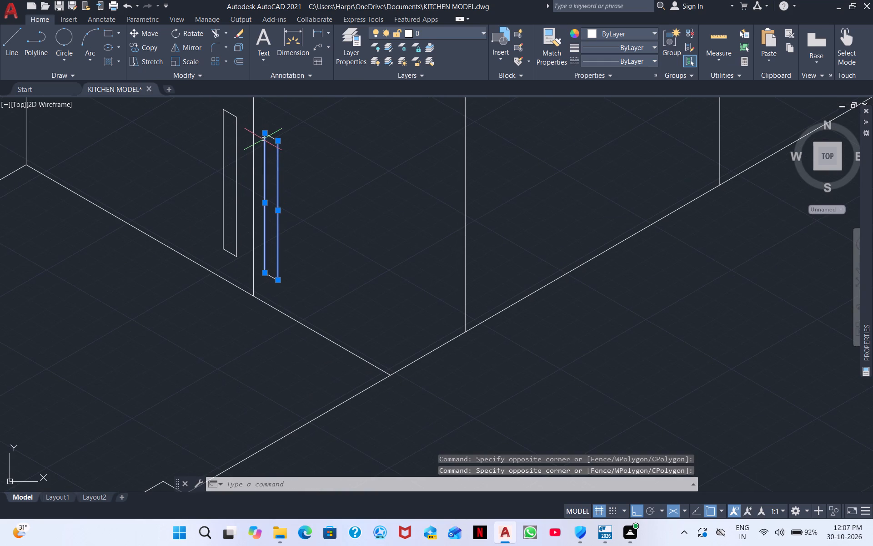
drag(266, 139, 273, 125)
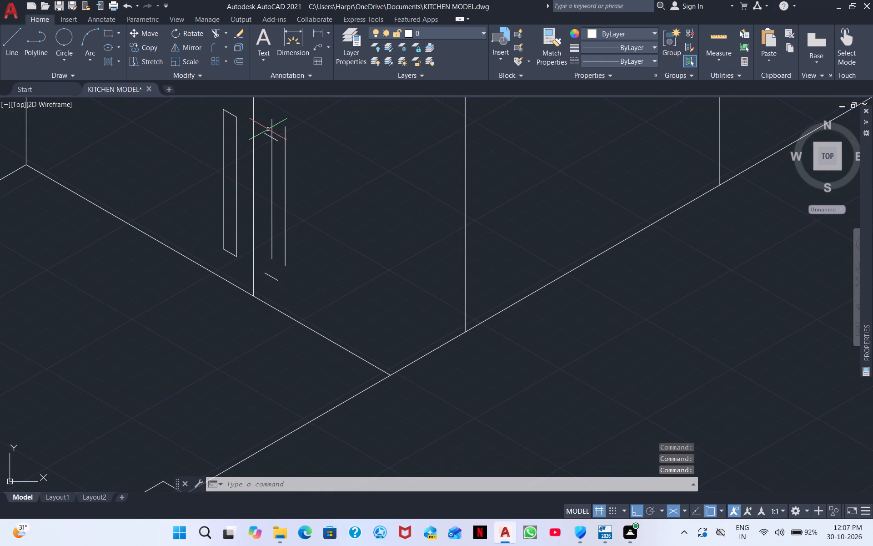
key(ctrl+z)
Copy the four-line handle beside the back cabinet's door line onto the island, just beyond the short vertical divider under the countertop, along the 330° direction.
click(284, 289)
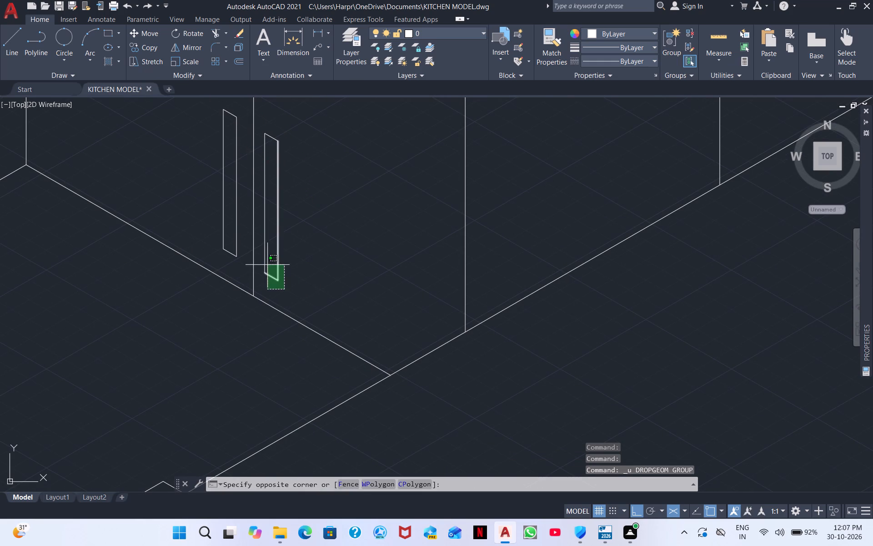
click(264, 256)
middle_drag(276, 171, 326, 260)
click(318, 229)
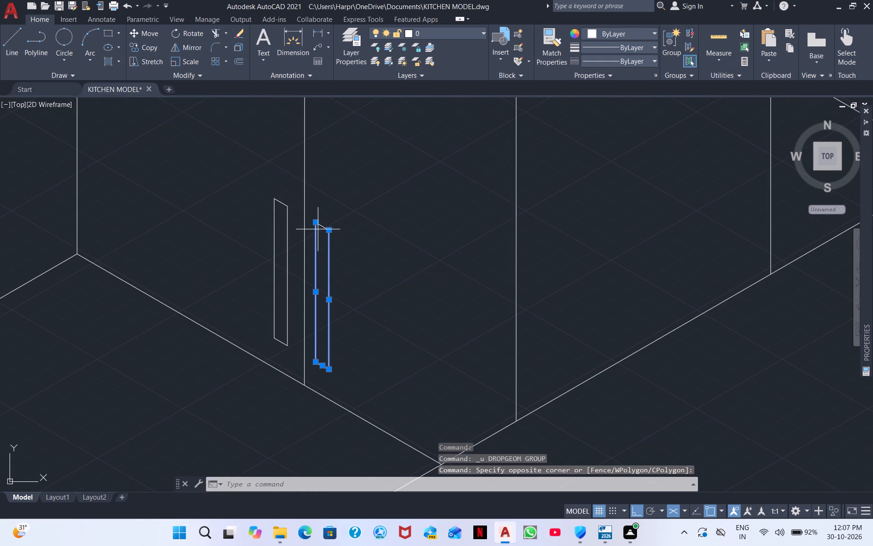
click(321, 224)
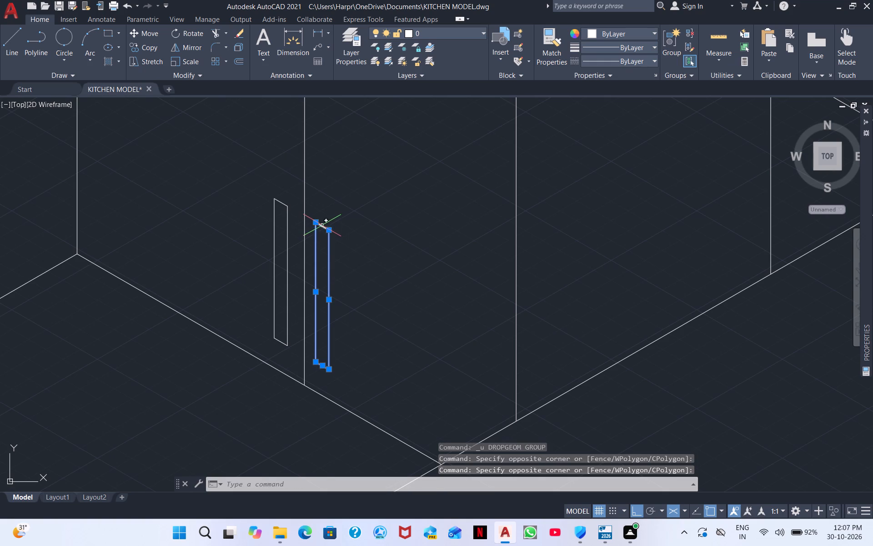
click(322, 225)
scroll(361, 235, down, 2)
right_click(391, 271)
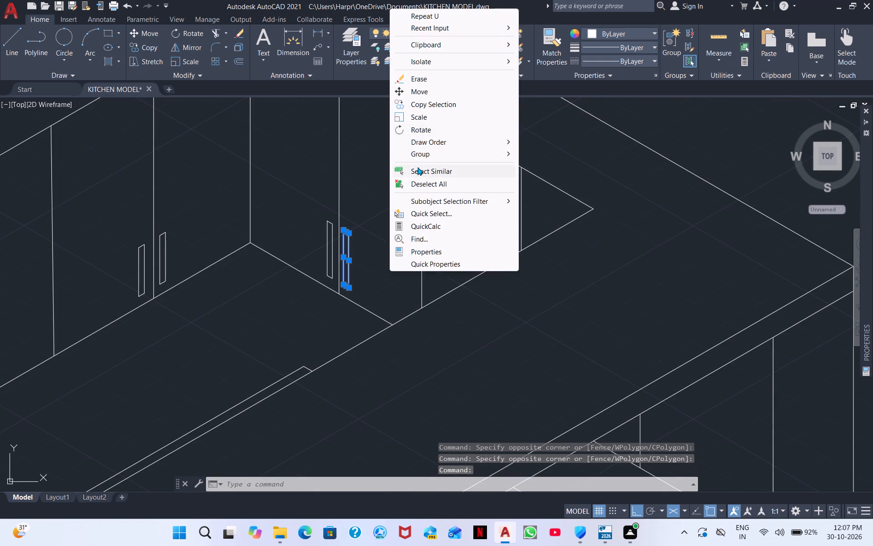
click(425, 106)
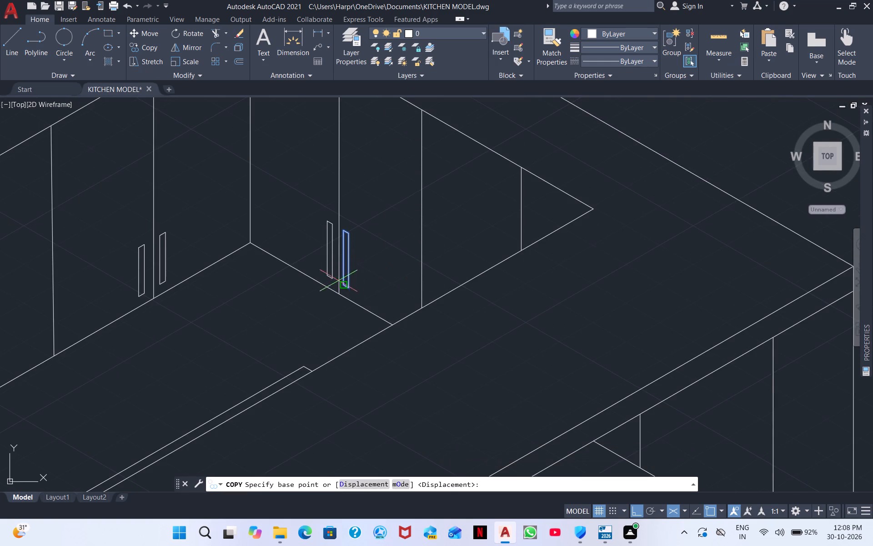
click(338, 284)
middle_drag(662, 420, 491, 262)
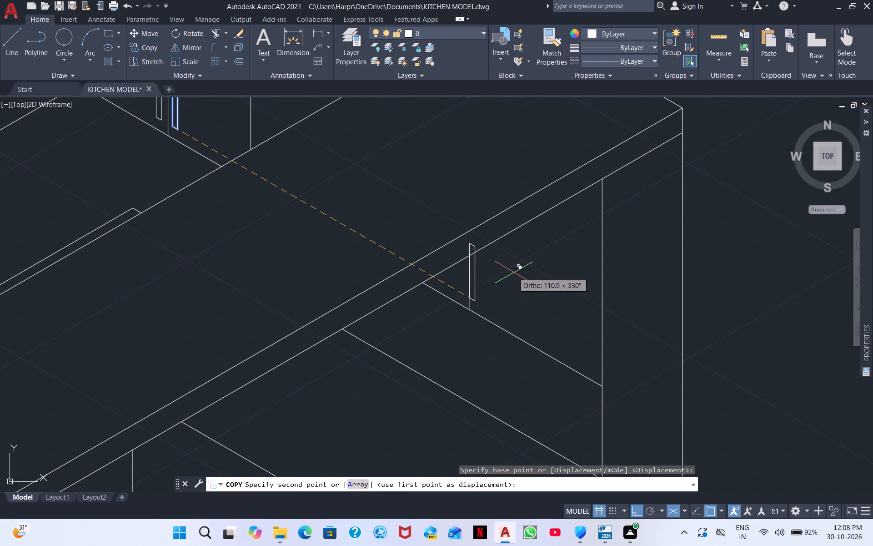
click(484, 307)
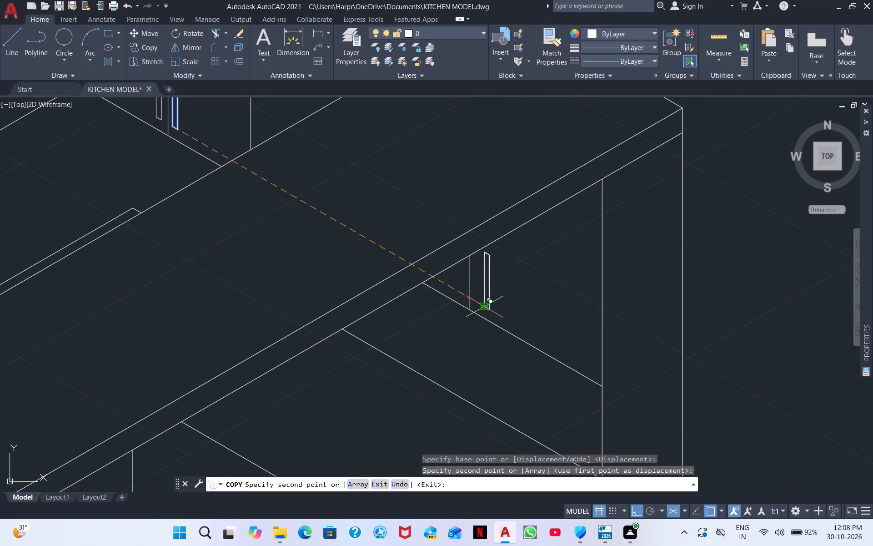
key(Escape)
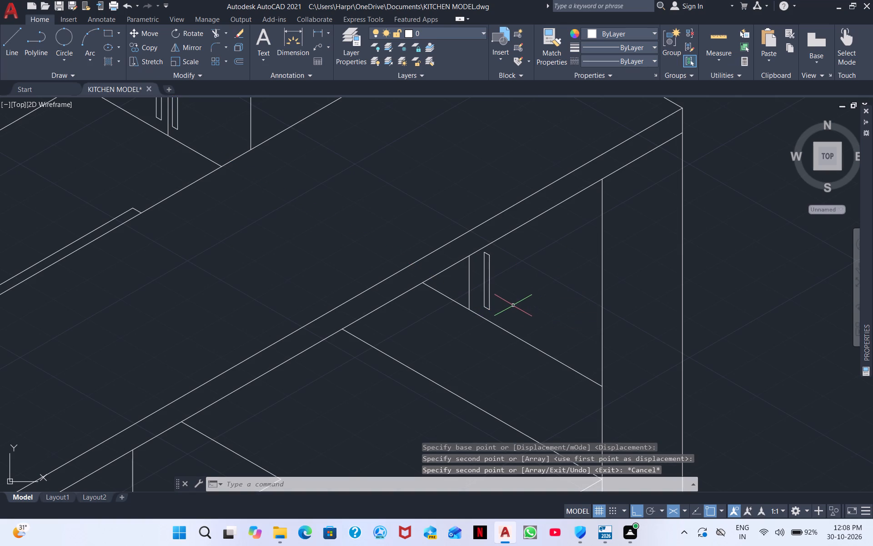
Copy the new island handle twice along the 150° direction, placing both copies on the opposite side of the short divider line.
click(516, 310)
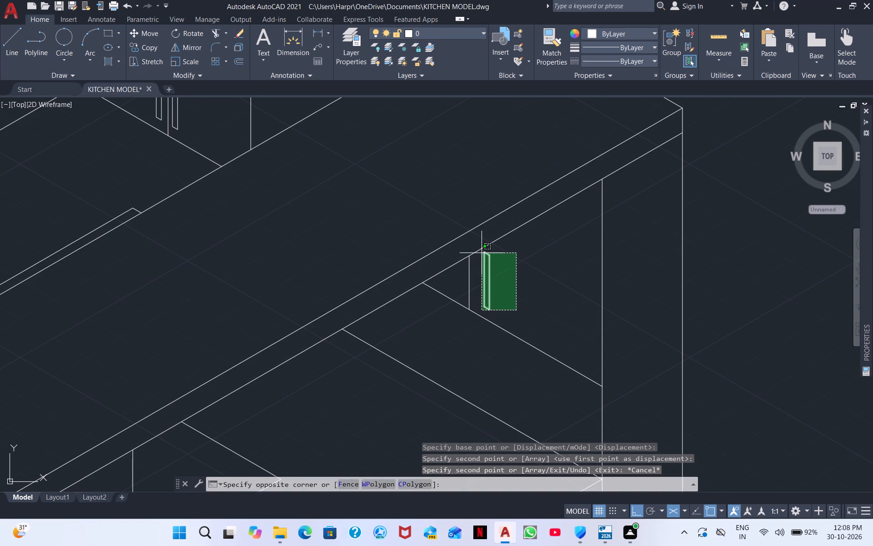
click(482, 252)
right_click(542, 298)
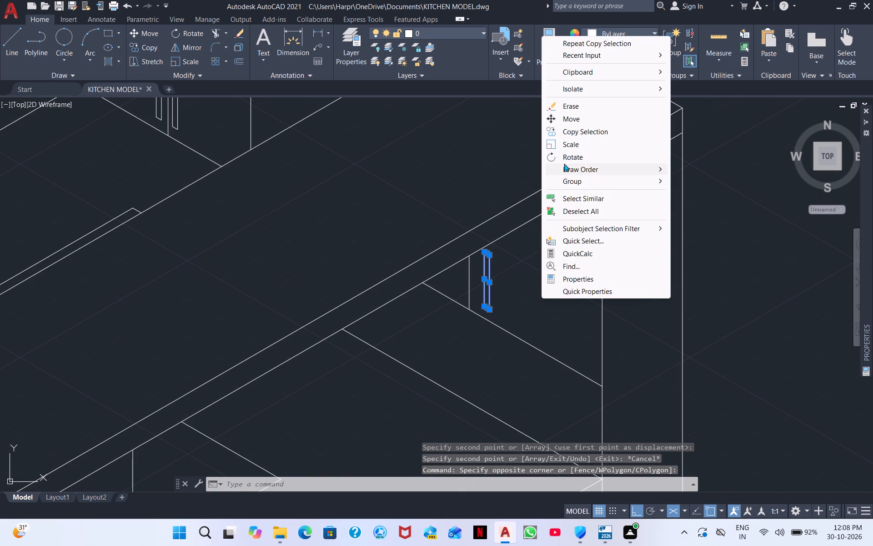
click(585, 133)
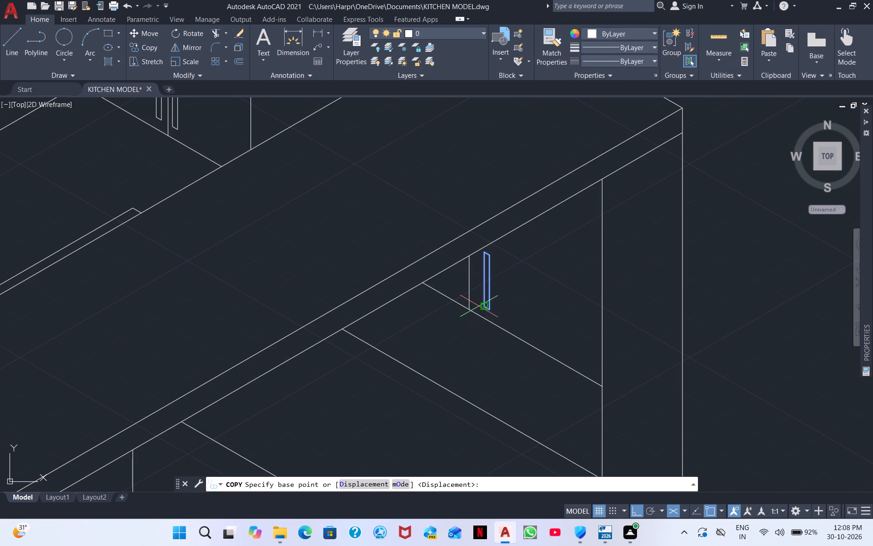
click(480, 305)
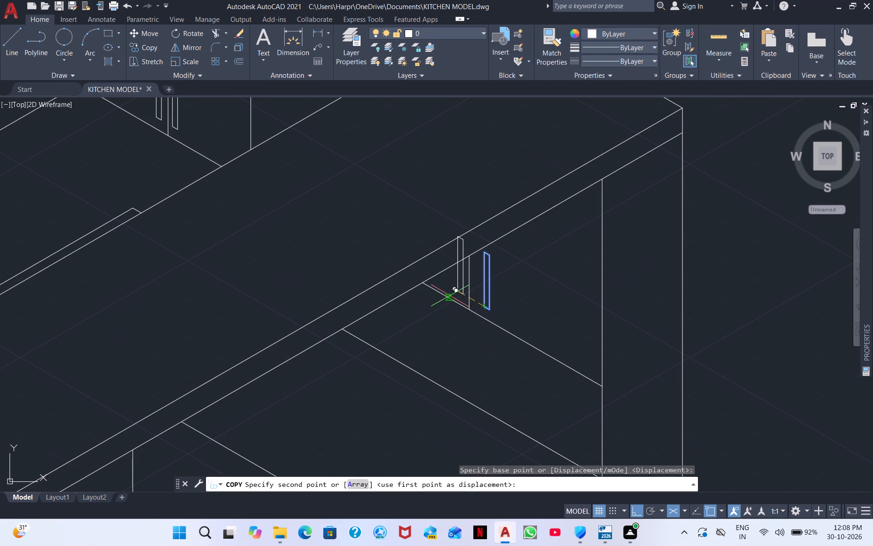
click(450, 296)
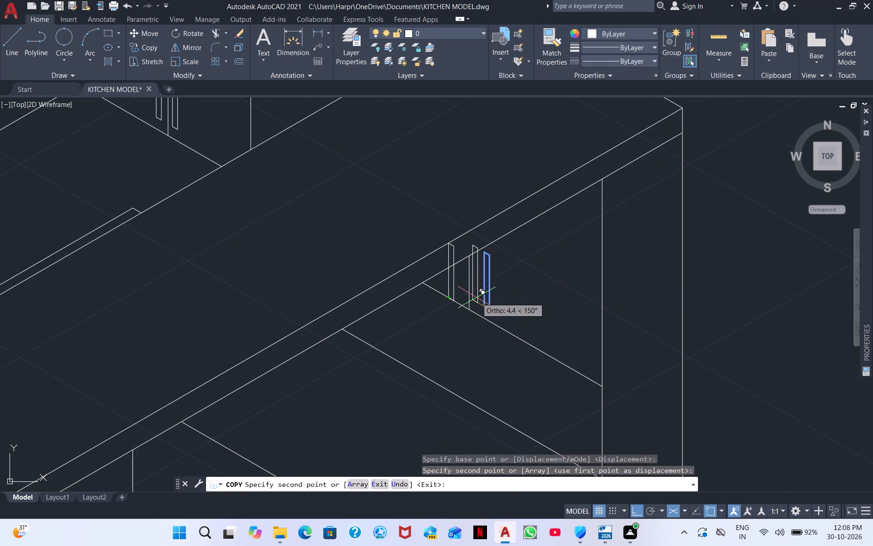
scroll(476, 298, up, 4)
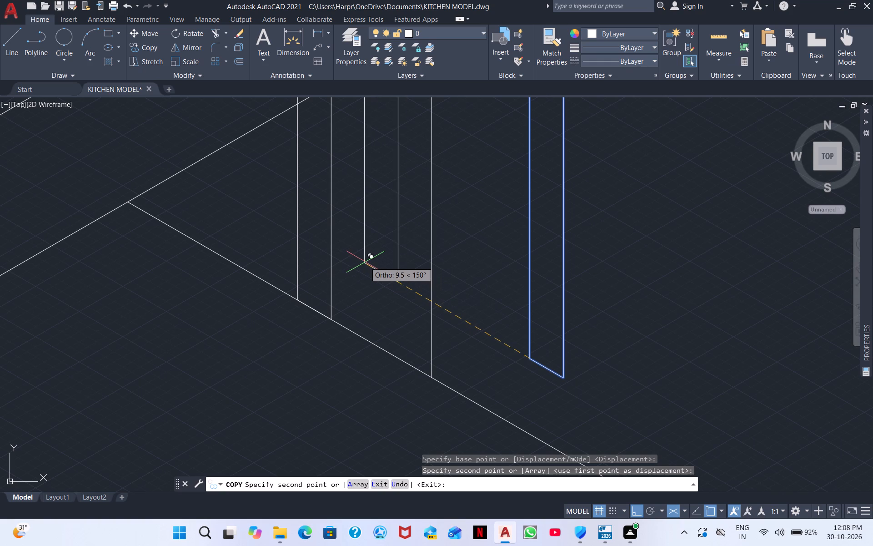
click(360, 257)
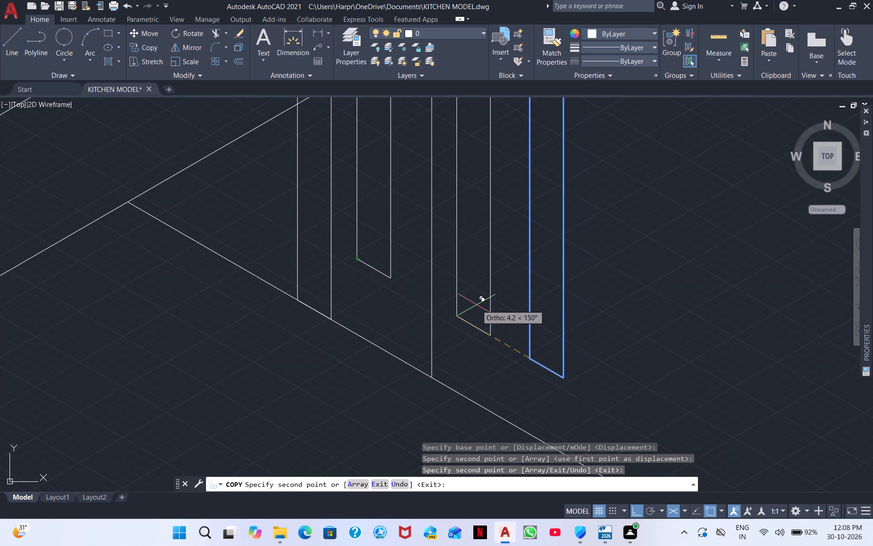
key(Escape)
scroll(609, 329, down, 2)
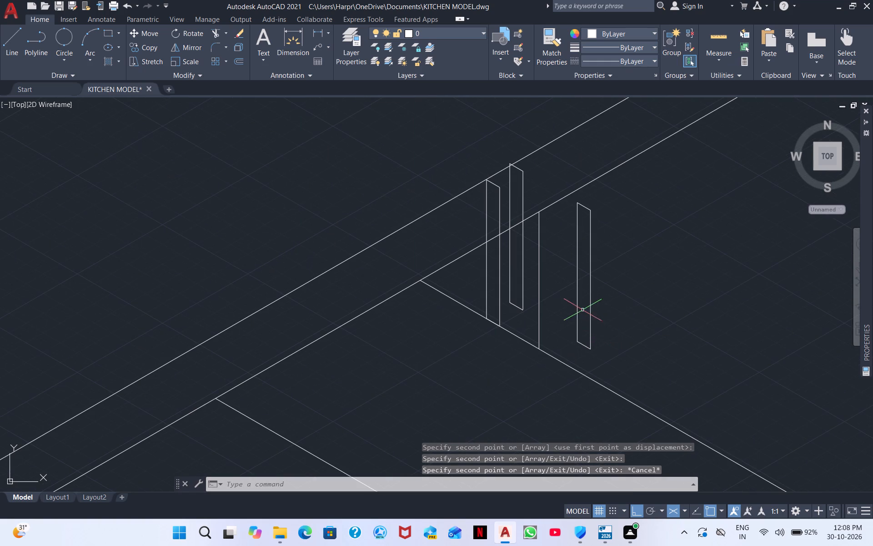
Erase the handle copy farthest from the divider, whose bottom edge lies on the cabinet's sloping base line.
scroll(509, 305, up, 2)
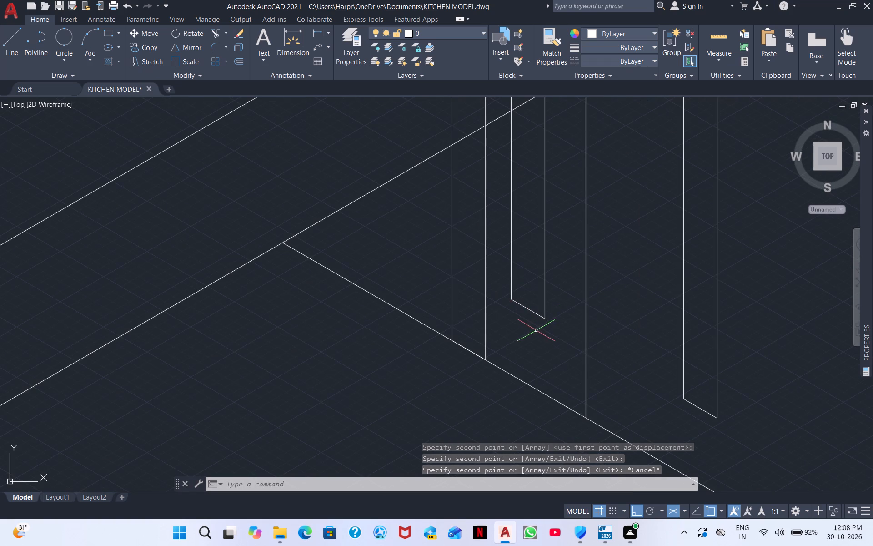
drag(502, 262, 422, 222)
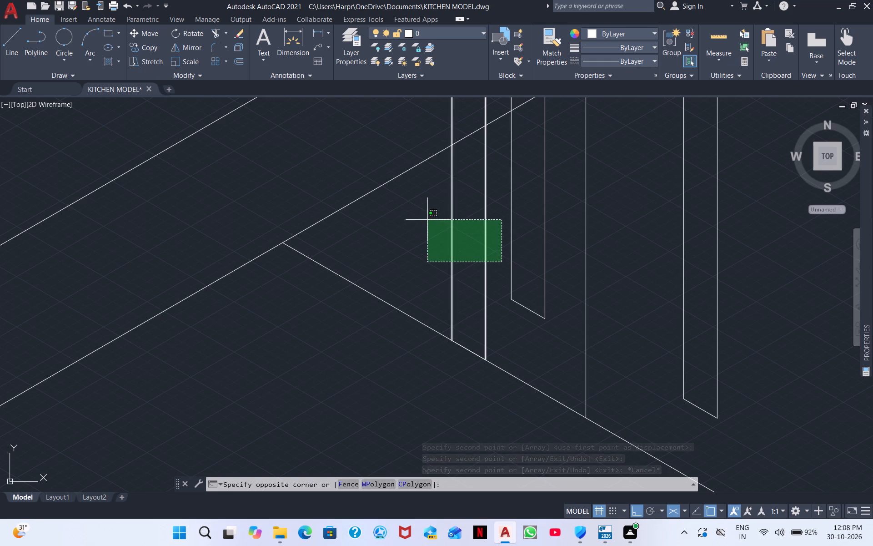
click(427, 219)
click(468, 350)
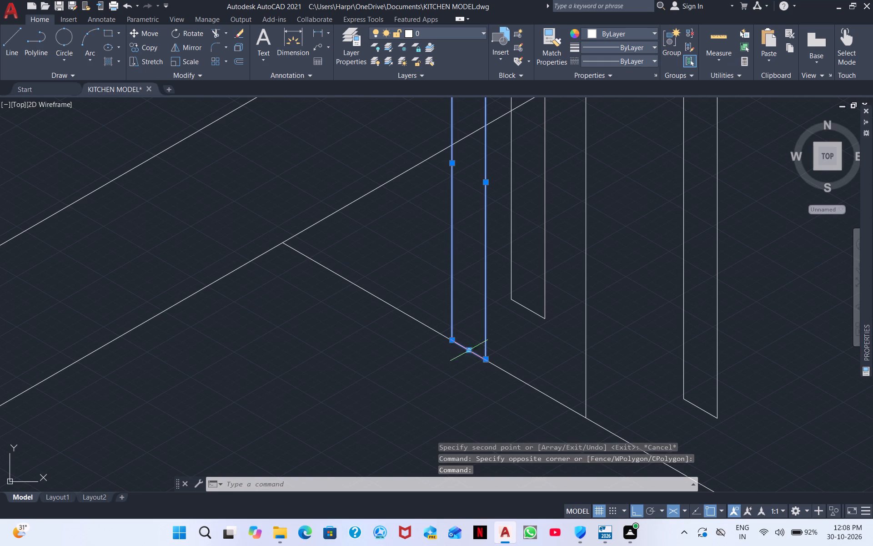
middle_drag(437, 312, 426, 446)
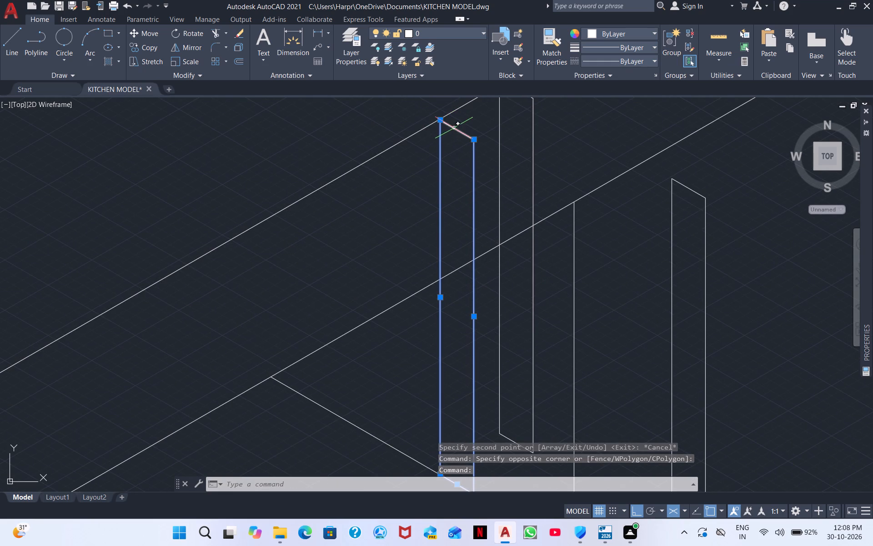
click(454, 127)
right_click(444, 175)
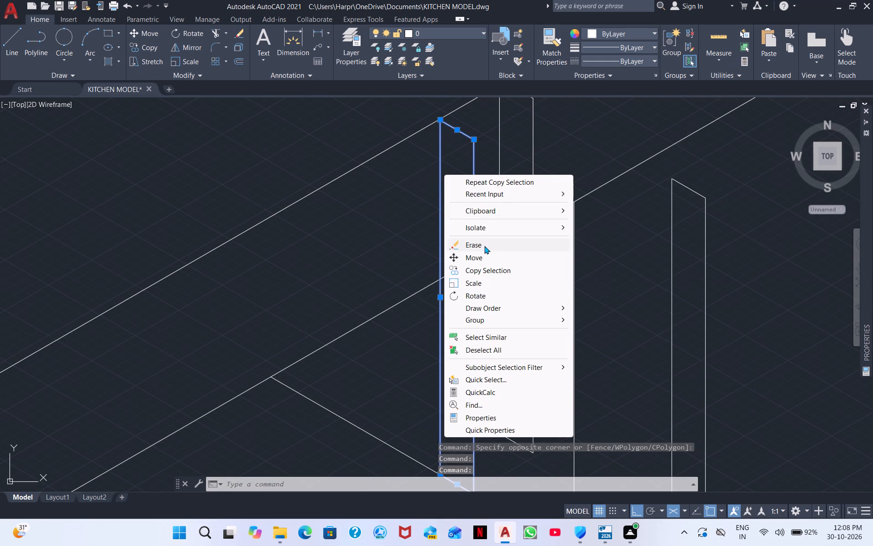
click(484, 246)
Move the remaining copy's two long sides and bottom edge slightly farther from the divider along the 150° direction.
drag(551, 461, 500, 422)
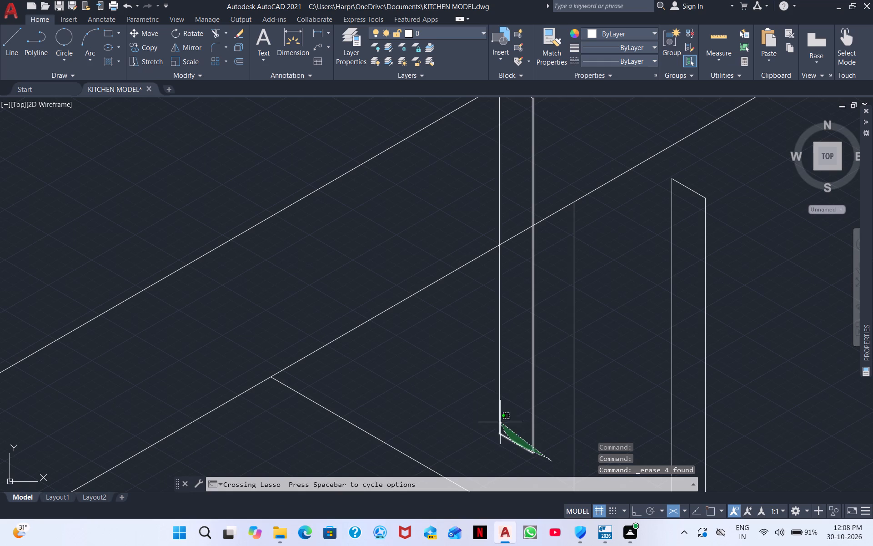
drag(500, 422, 517, 343)
right_click(534, 357)
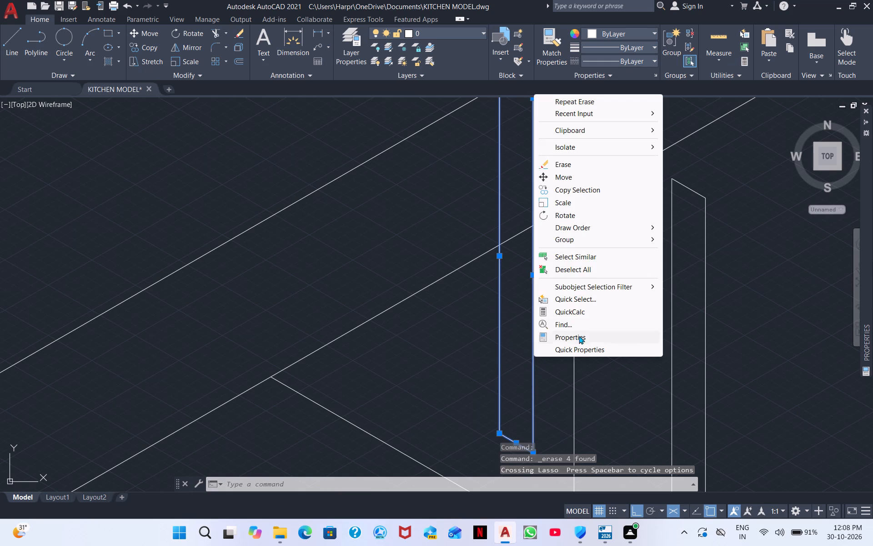
click(582, 177)
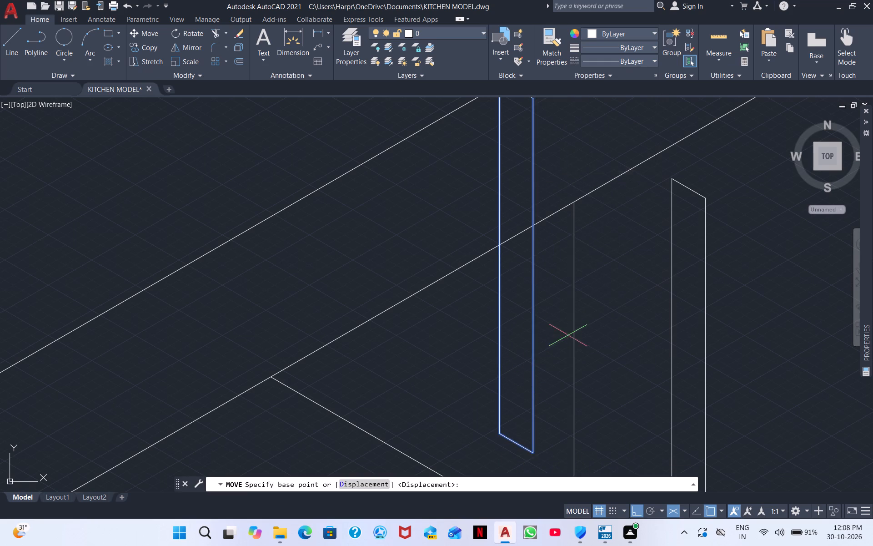
middle_drag(568, 335, 532, 168)
click(457, 264)
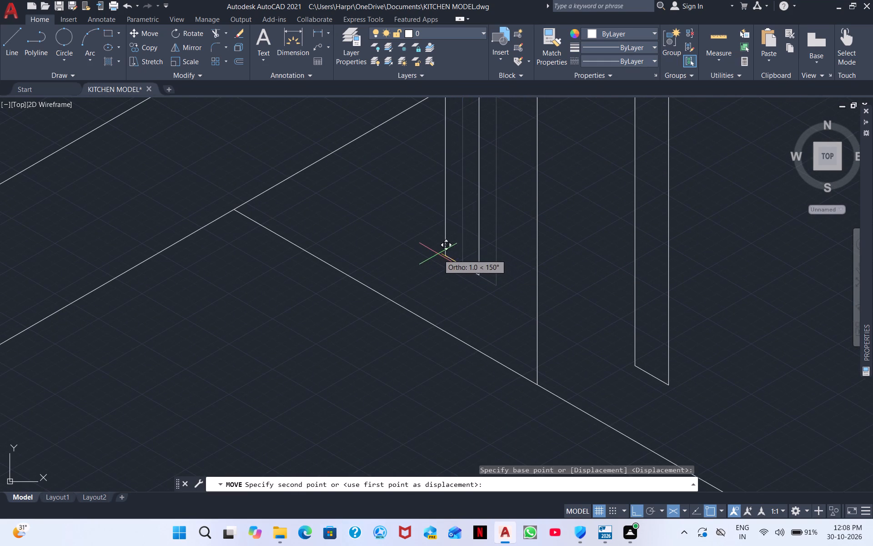
click(425, 245)
scroll(425, 245, down, 2)
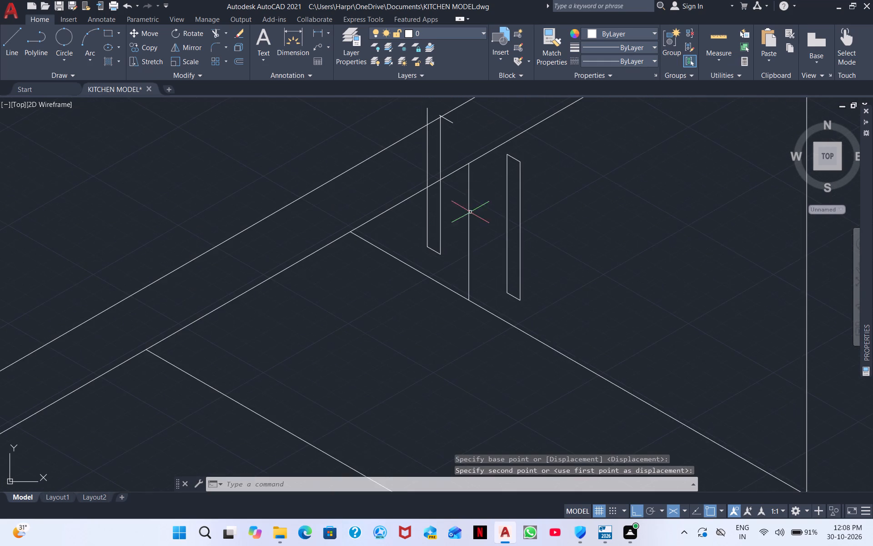
middle_drag(475, 187, 465, 217)
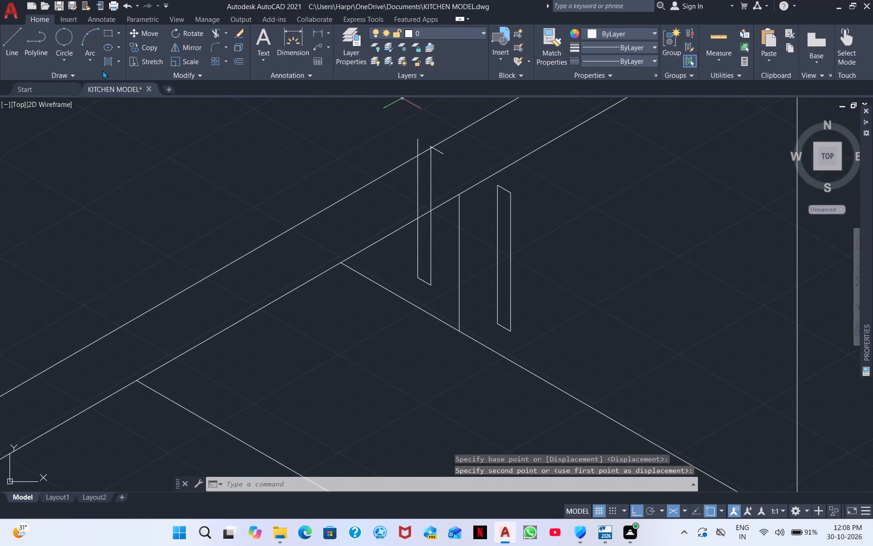
Trim away everything of the moved island handle above the countertop's lower edge, including the leftover stubs past its upper edge.
click(216, 29)
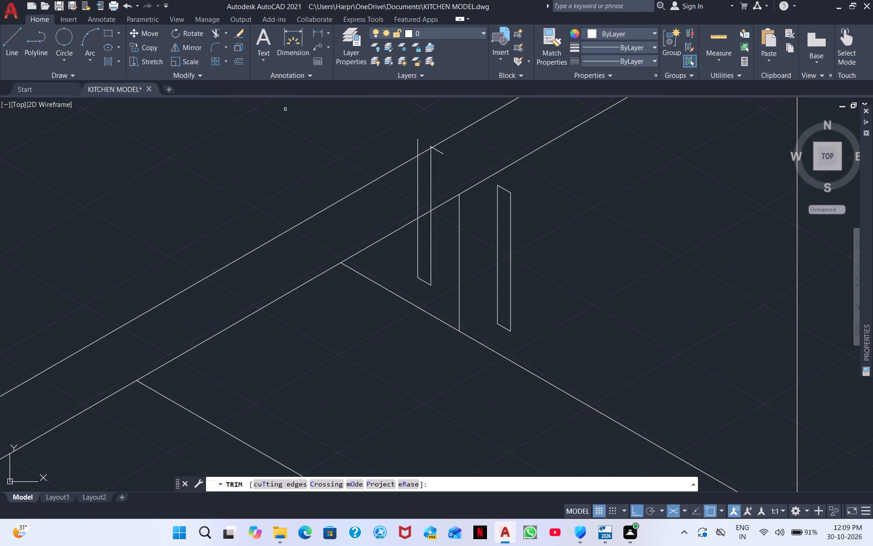
click(212, 34)
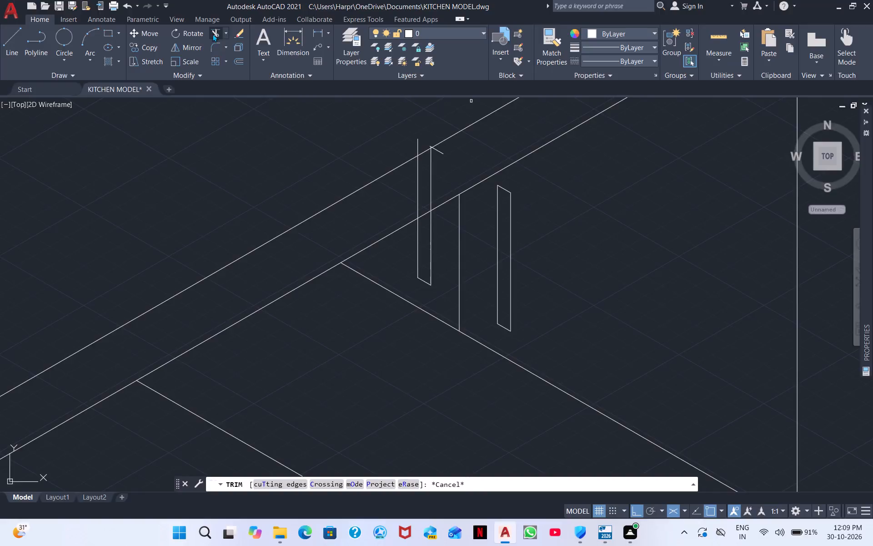
drag(467, 152, 412, 193)
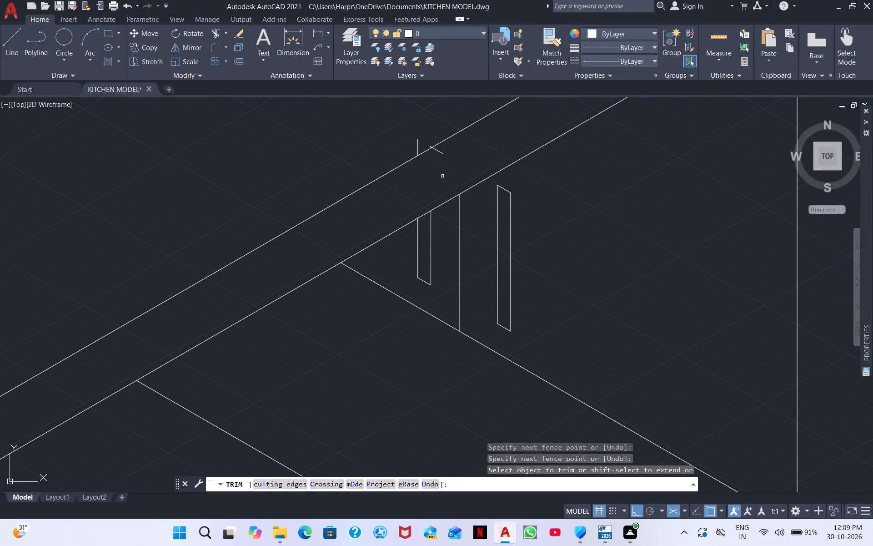
click(437, 152)
scroll(408, 115, up, 5)
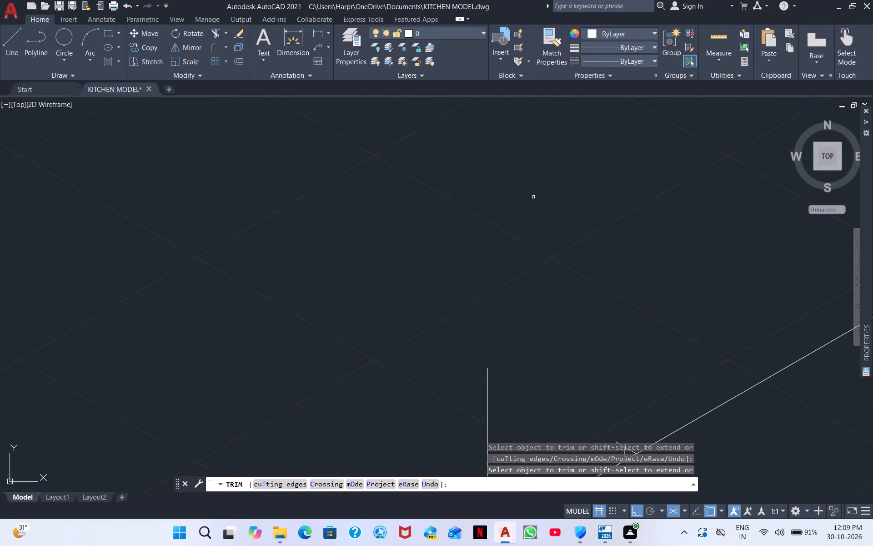
middle_drag(584, 237, 396, 0)
click(437, 180)
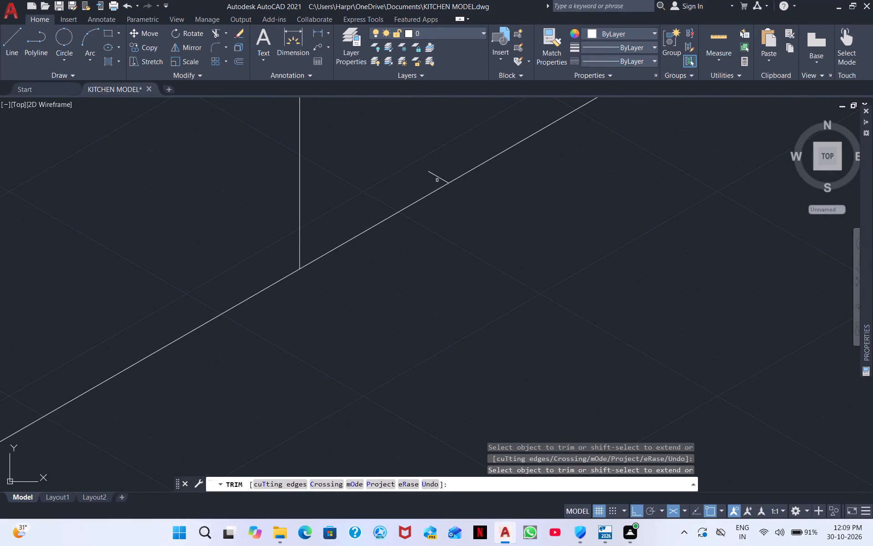
click(442, 177)
drag(362, 184, 239, 224)
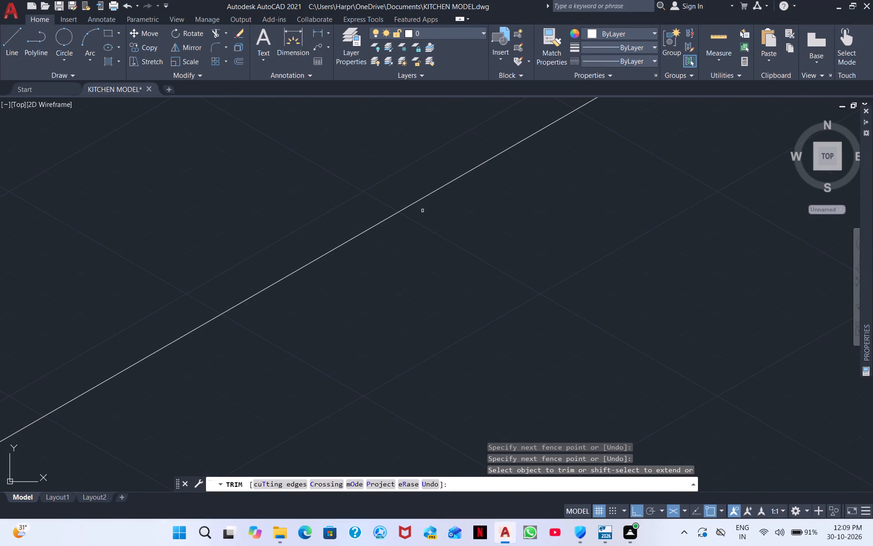
right_click(529, 233)
click(582, 239)
Examine the handles beside the short divider, the rest of the island and its front panel for remaining details.
scroll(588, 237, down, 2)
middle_drag(689, 242, 399, 47)
scroll(434, 102, down, 1)
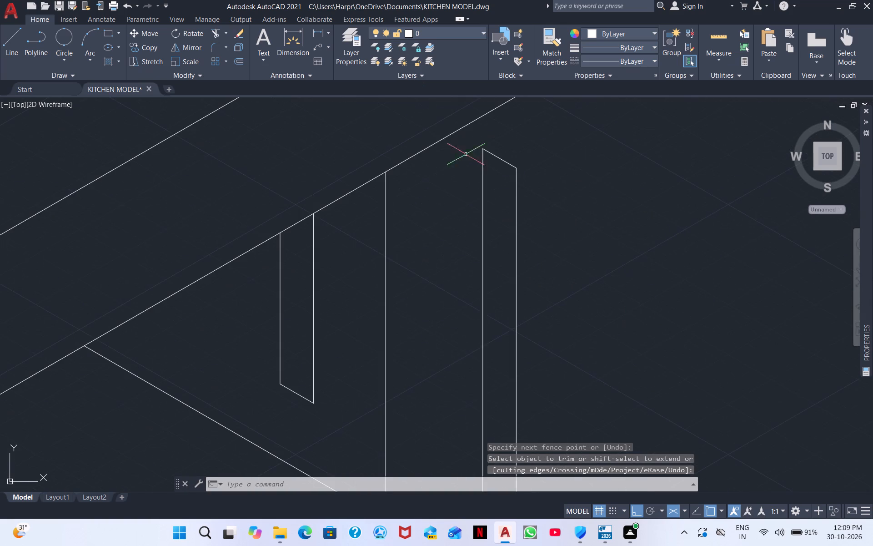
middle_drag(501, 205, 376, 38)
scroll(482, 145, down, 1)
scroll(540, 165, down, 3)
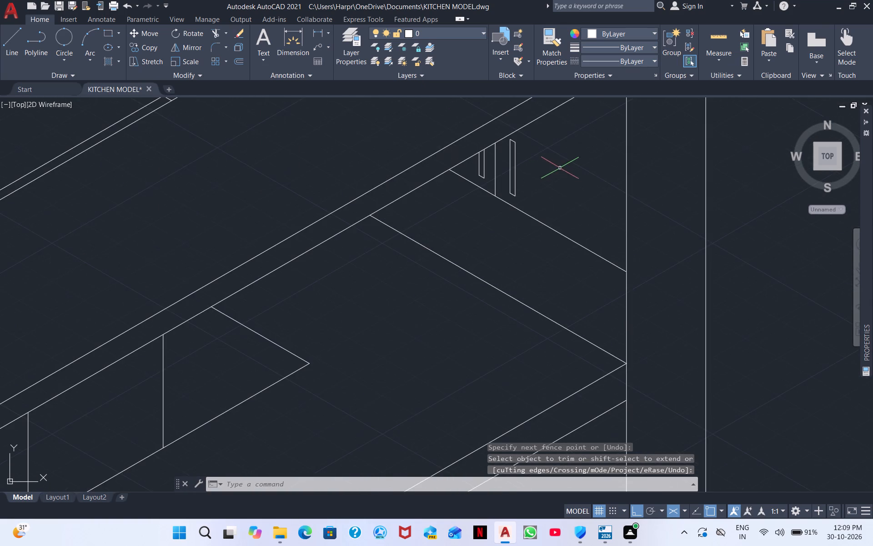
middle_drag(553, 163, 471, 51)
scroll(476, 92, down, 2)
scroll(517, 159, down, 1)
middle_drag(488, 217, 470, 248)
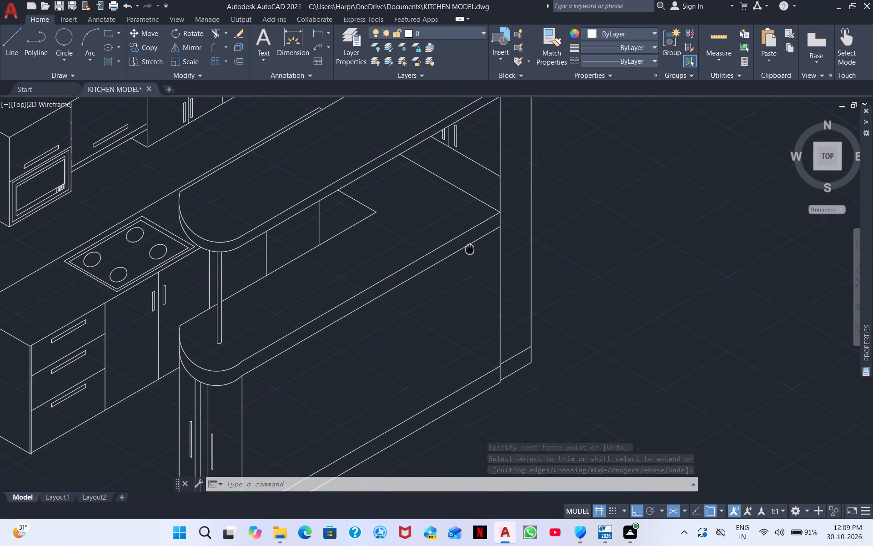
middle_drag(470, 248, 469, 249)
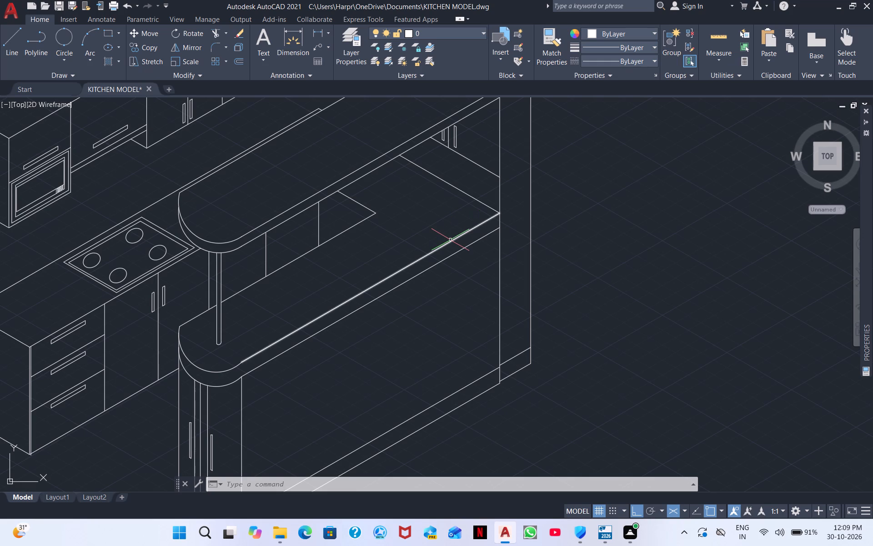
middle_drag(346, 321, 292, 229)
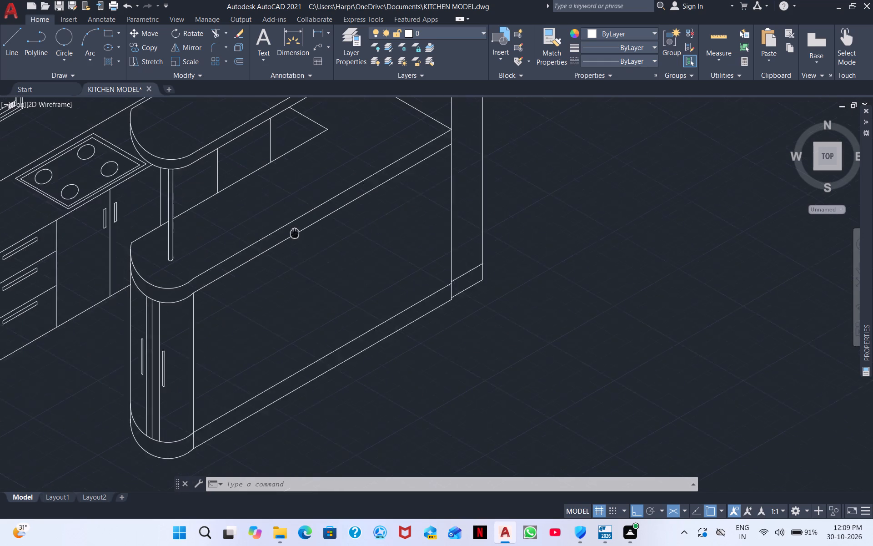
middle_drag(292, 229, 266, 190)
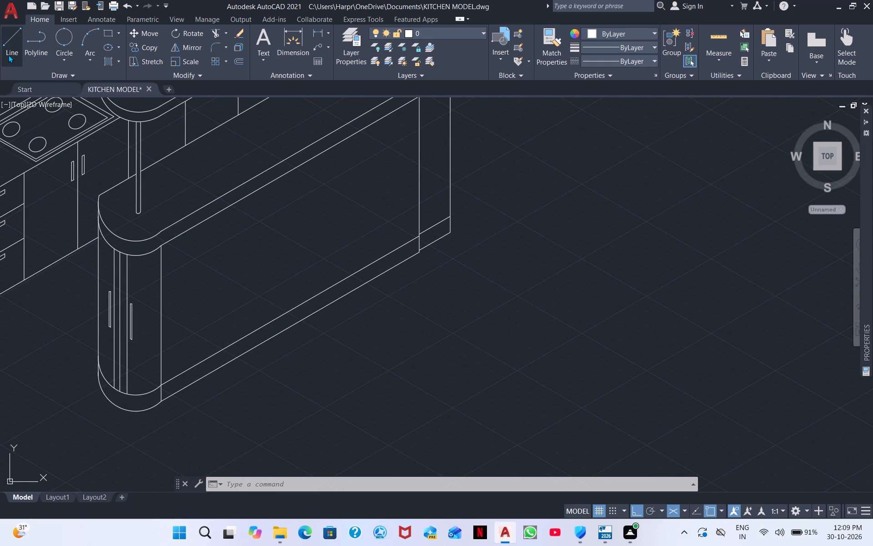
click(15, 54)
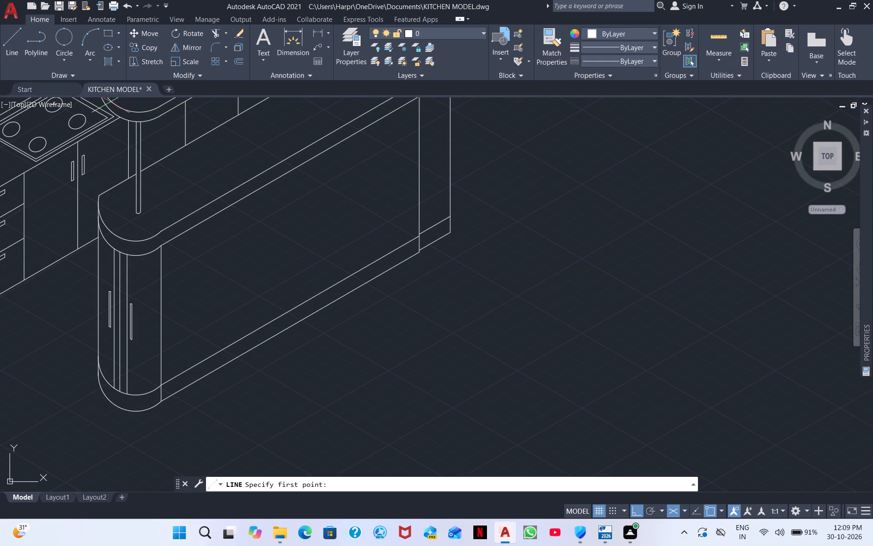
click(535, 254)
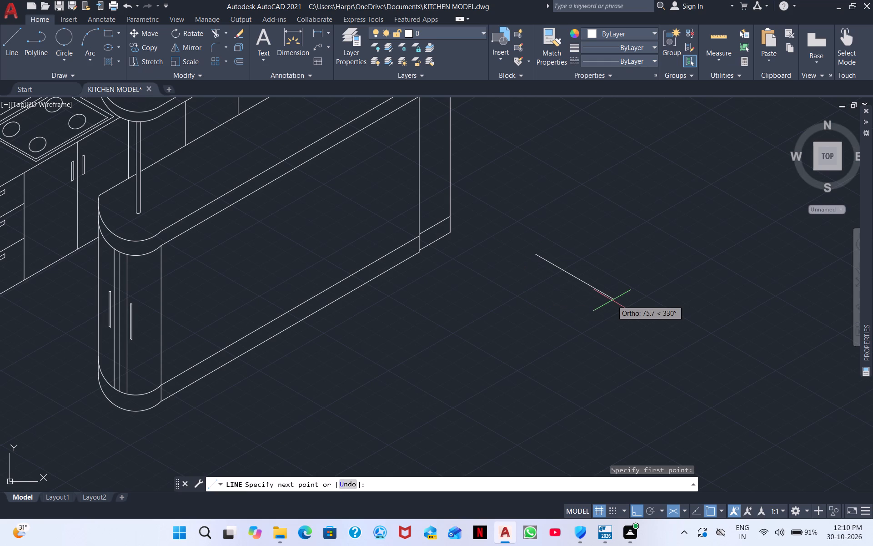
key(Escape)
Select the complete kitchen drawing and save the file.
scroll(580, 308, down, 2)
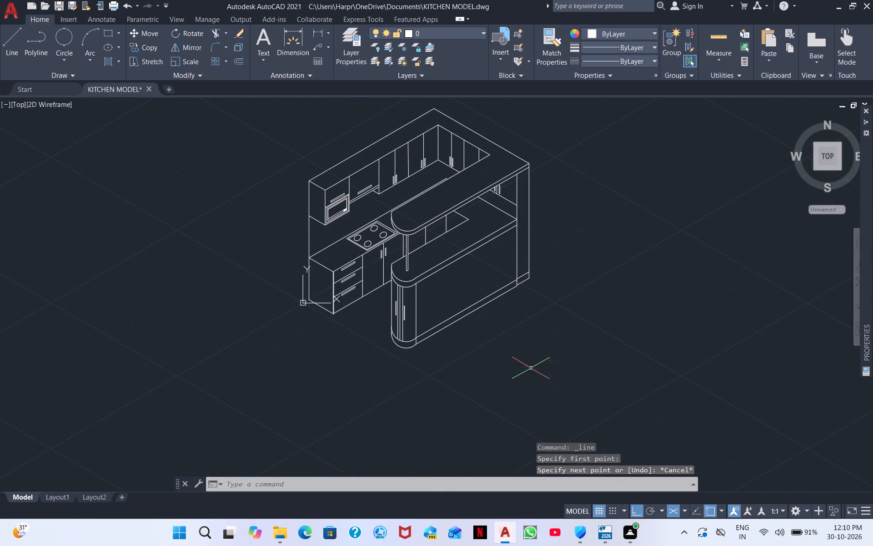
click(529, 371)
click(261, 99)
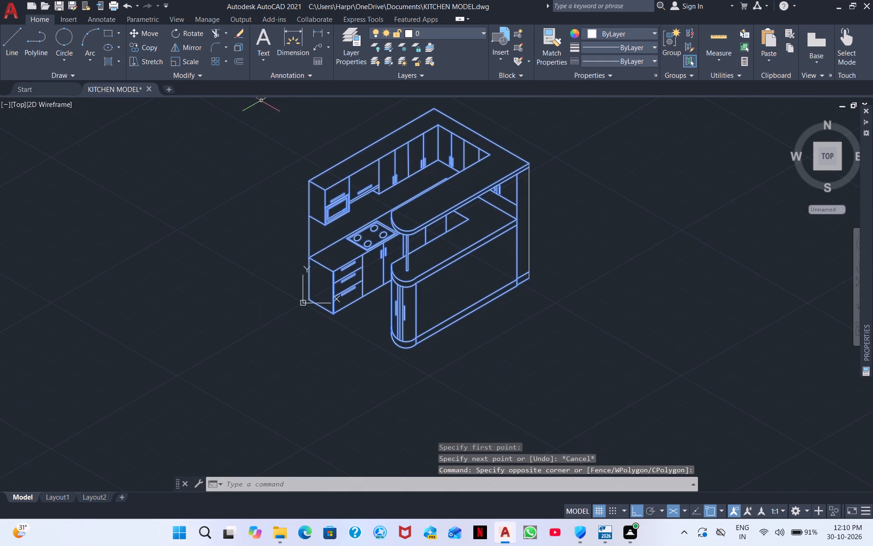
drag(565, 290, 532, 250)
click(492, 172)
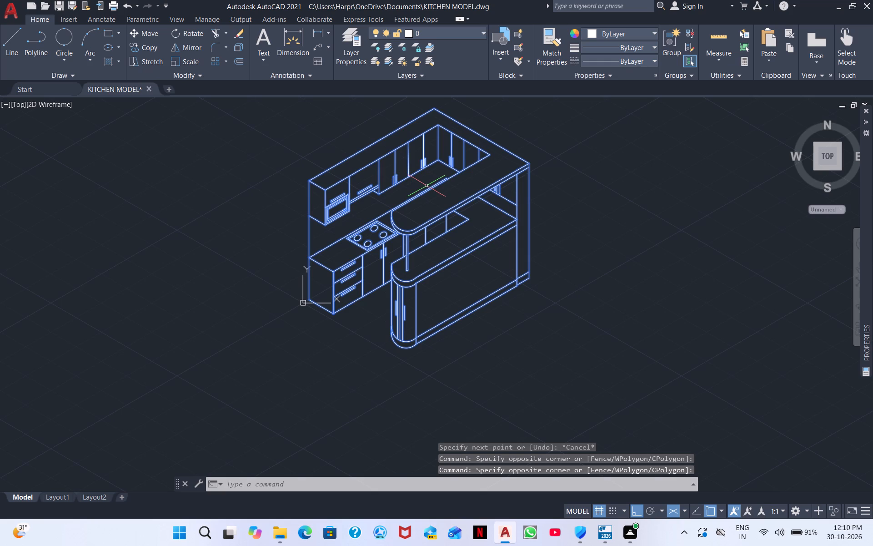
key(ctrl+s)
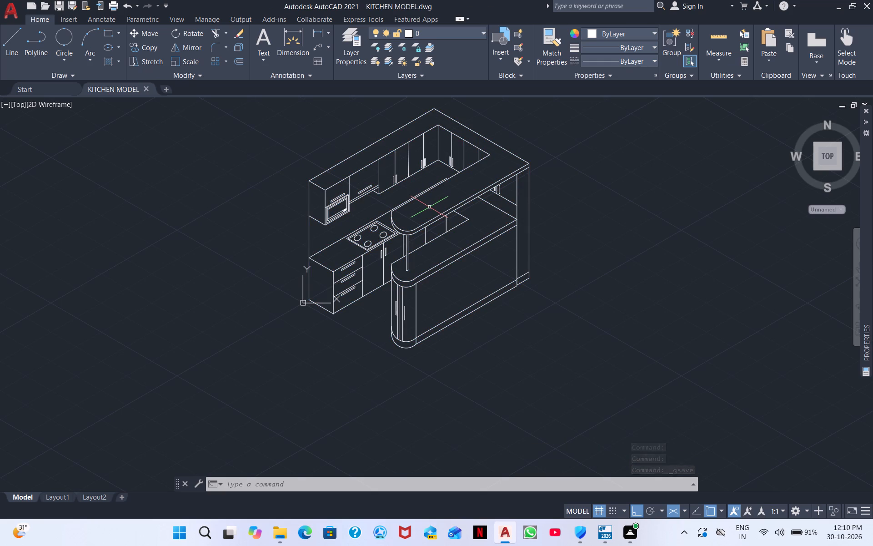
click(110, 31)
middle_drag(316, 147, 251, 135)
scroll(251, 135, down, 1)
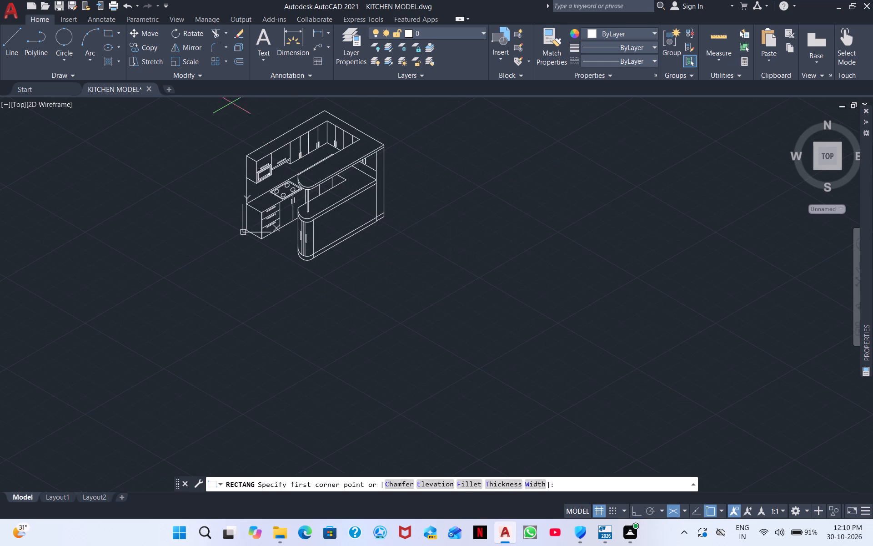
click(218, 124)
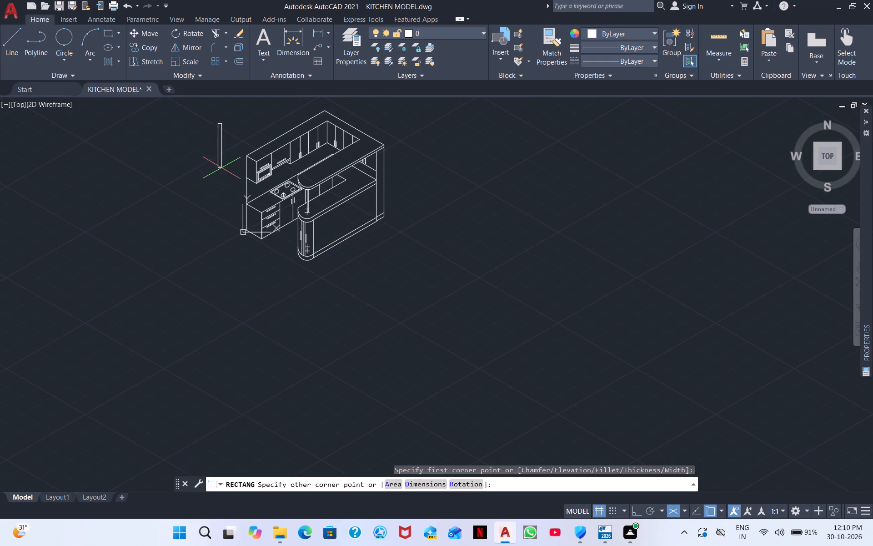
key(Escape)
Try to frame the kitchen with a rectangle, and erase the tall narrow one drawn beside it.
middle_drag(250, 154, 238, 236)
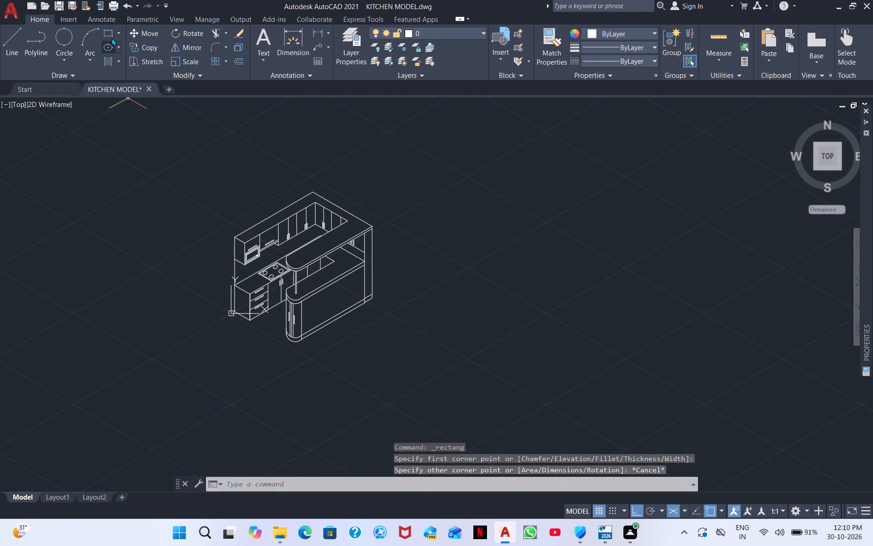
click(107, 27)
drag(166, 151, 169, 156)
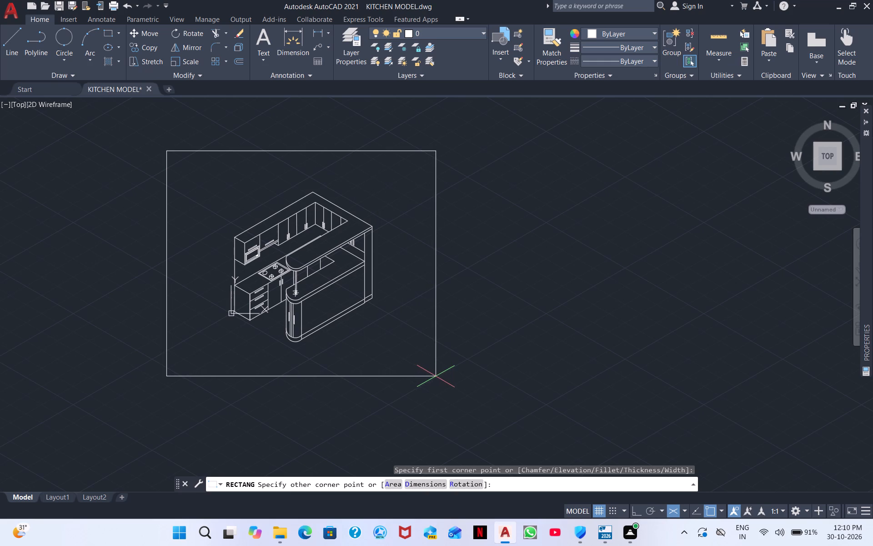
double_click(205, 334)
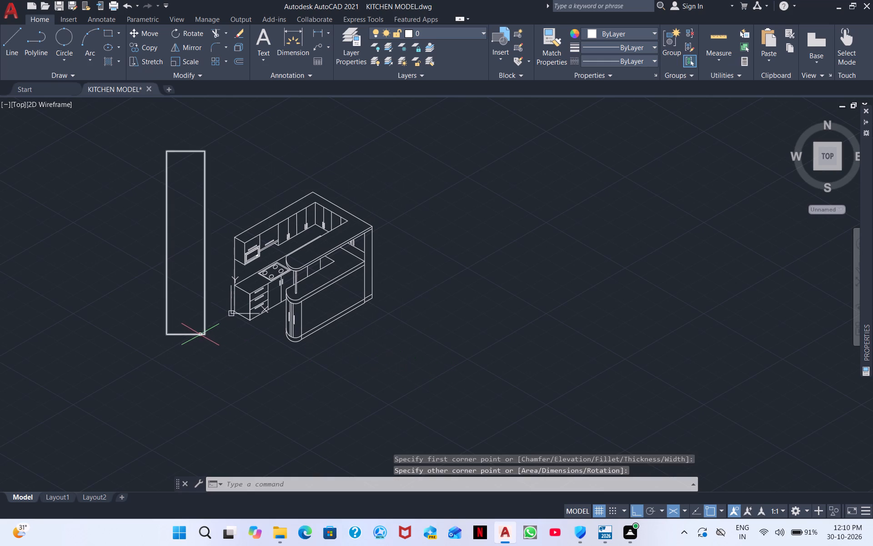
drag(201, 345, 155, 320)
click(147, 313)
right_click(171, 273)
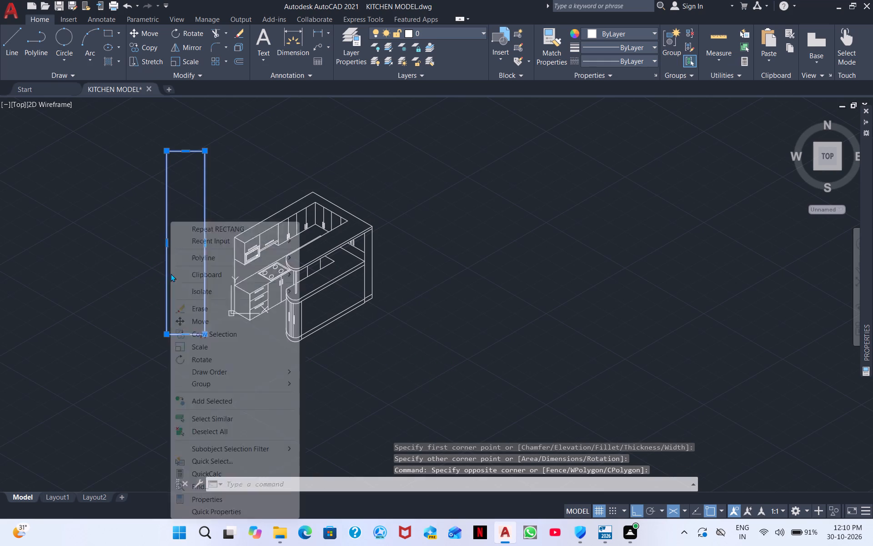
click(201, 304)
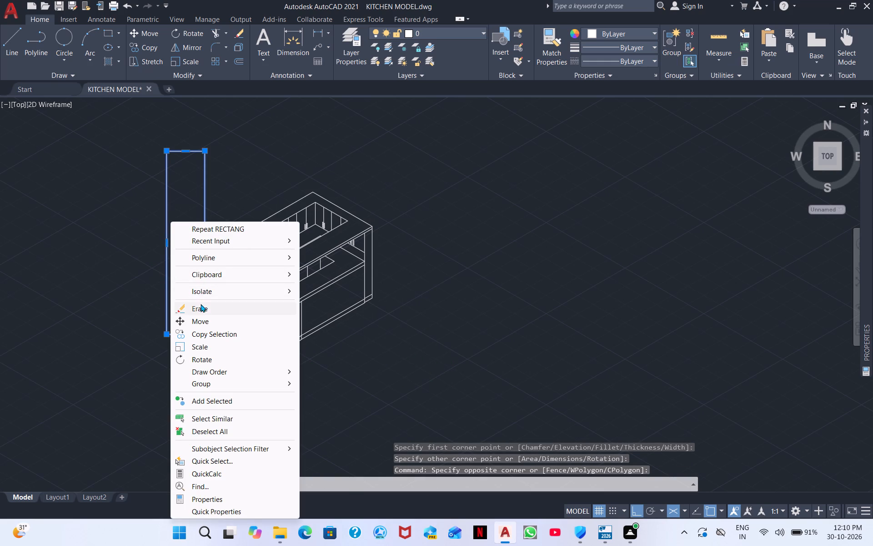
Draw a rectangle around the whole kitchen drawing as a frame.
click(110, 35)
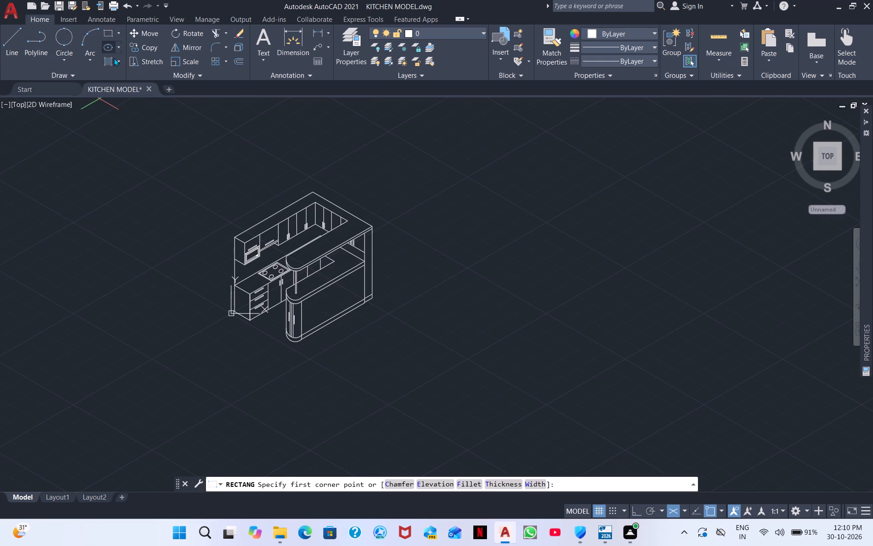
click(211, 147)
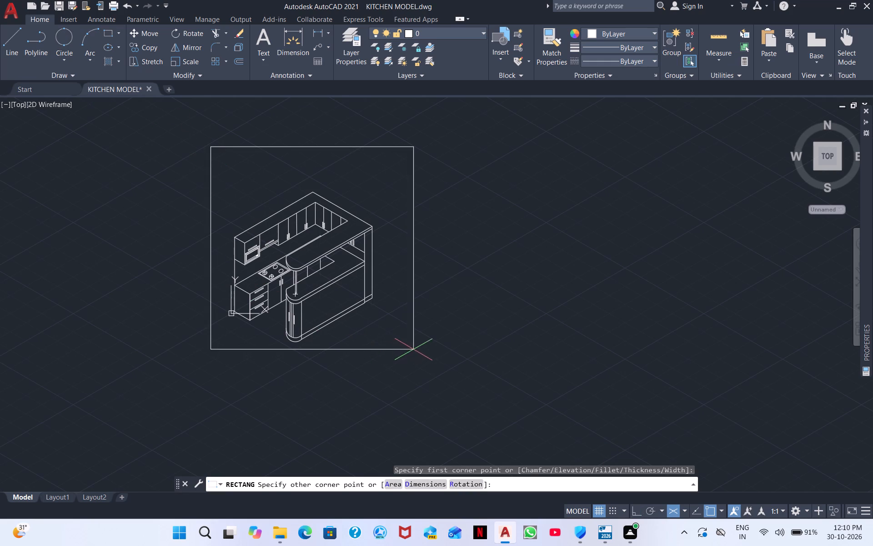
click(387, 351)
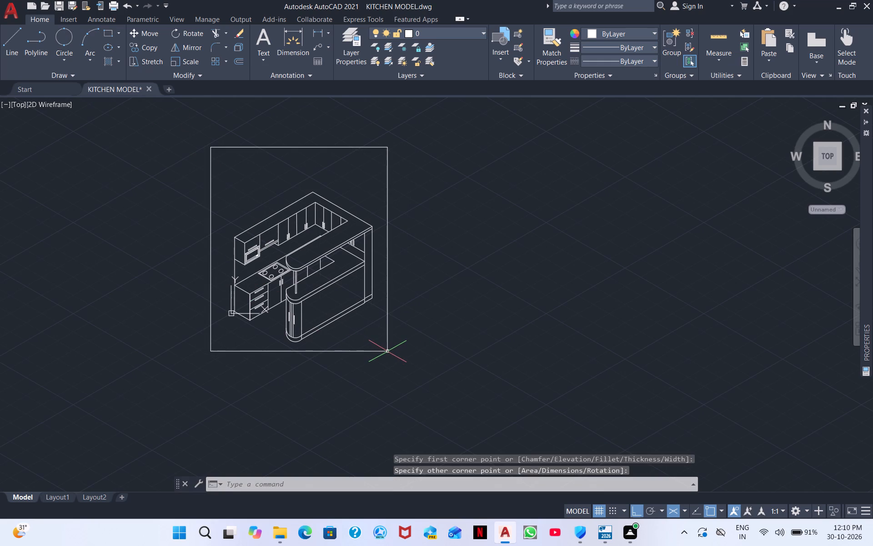
key(Escape)
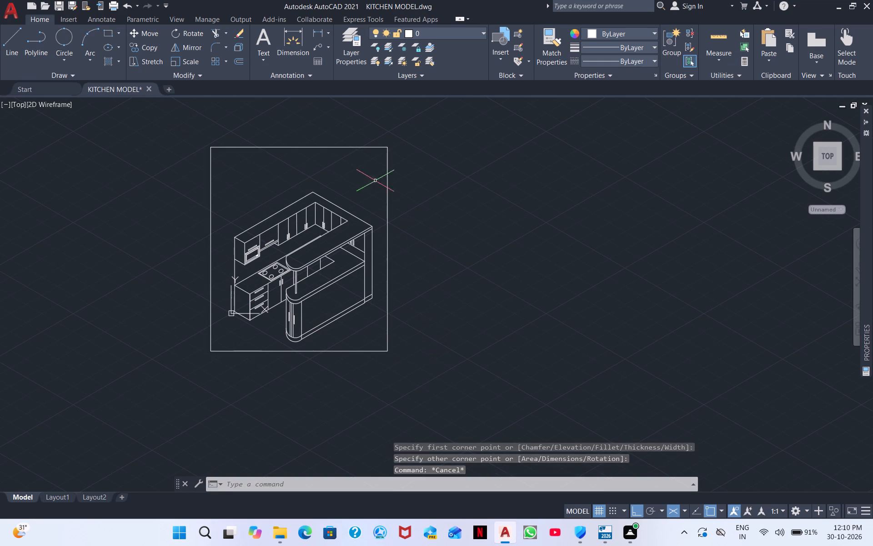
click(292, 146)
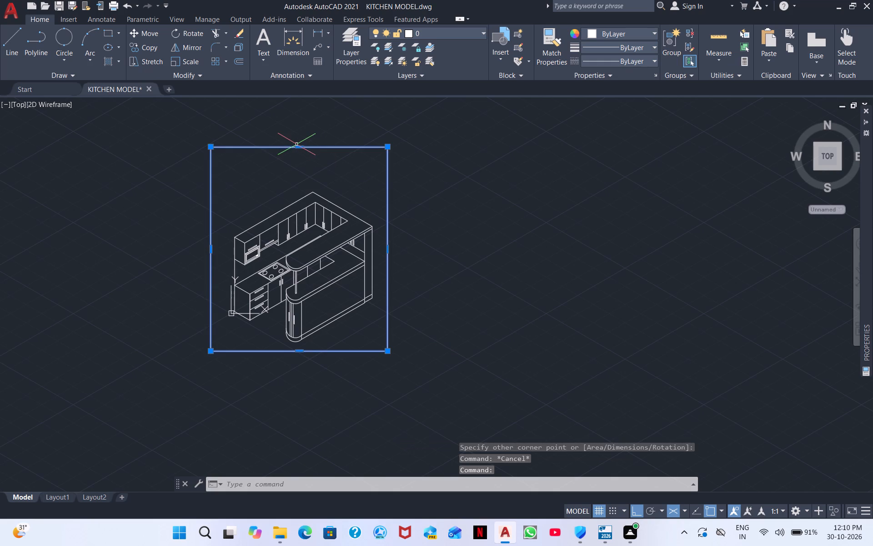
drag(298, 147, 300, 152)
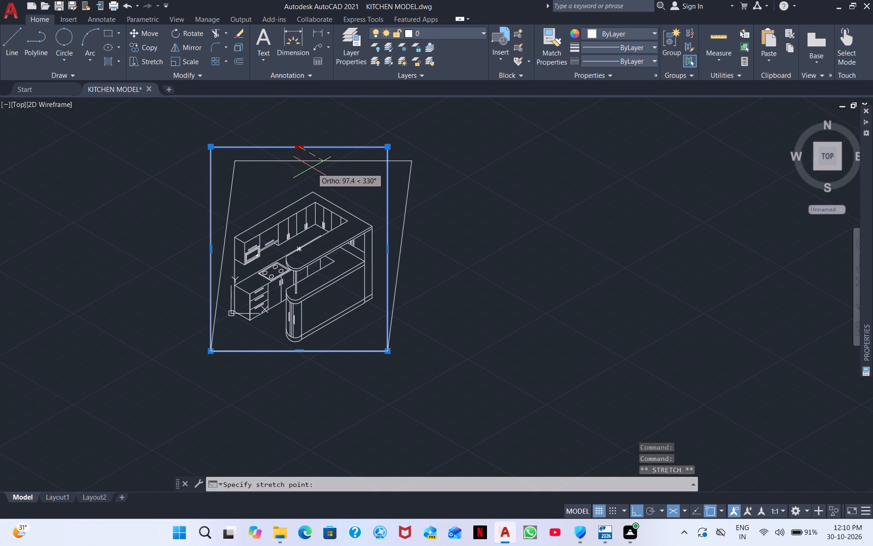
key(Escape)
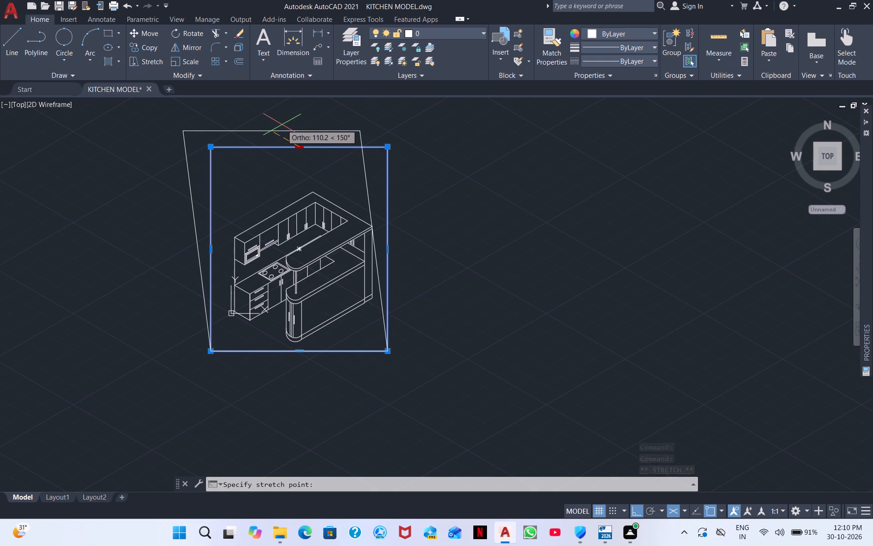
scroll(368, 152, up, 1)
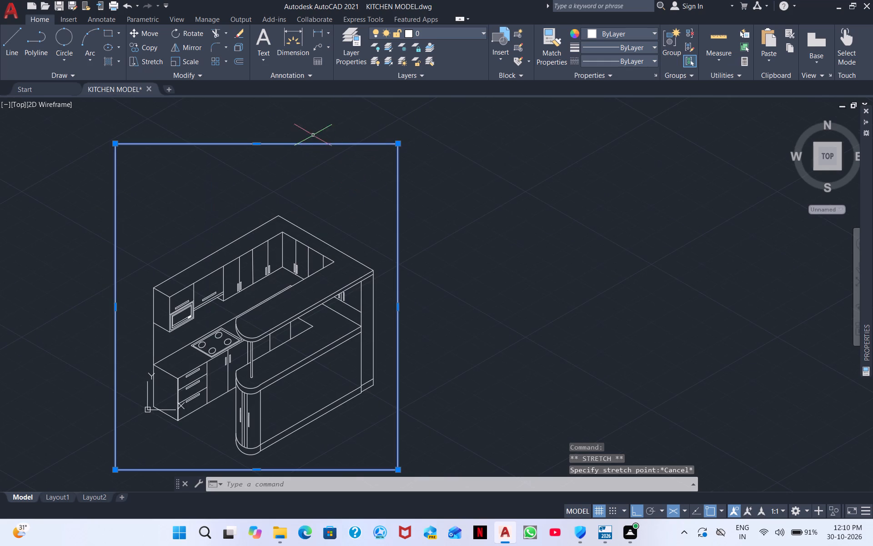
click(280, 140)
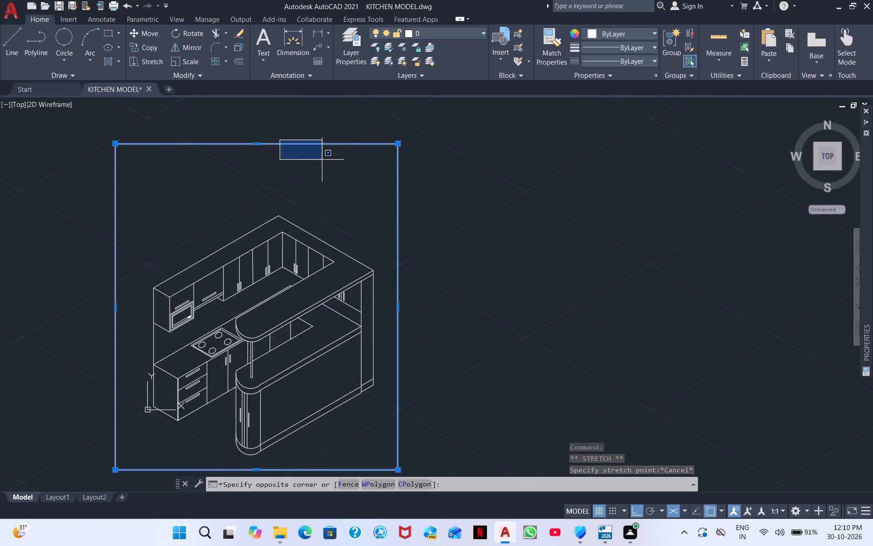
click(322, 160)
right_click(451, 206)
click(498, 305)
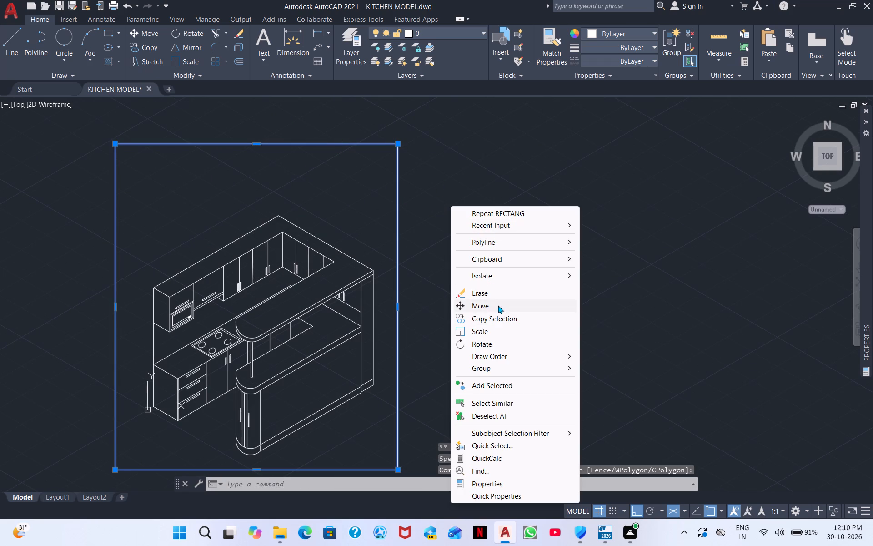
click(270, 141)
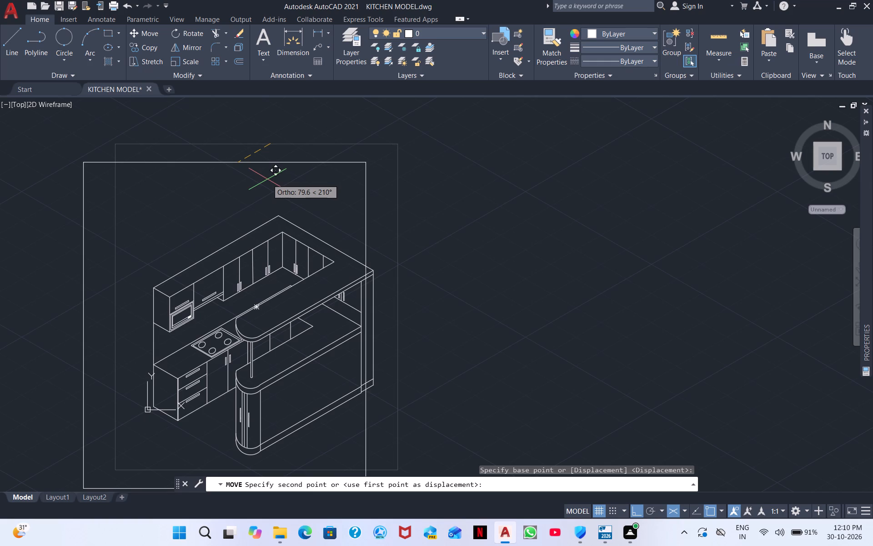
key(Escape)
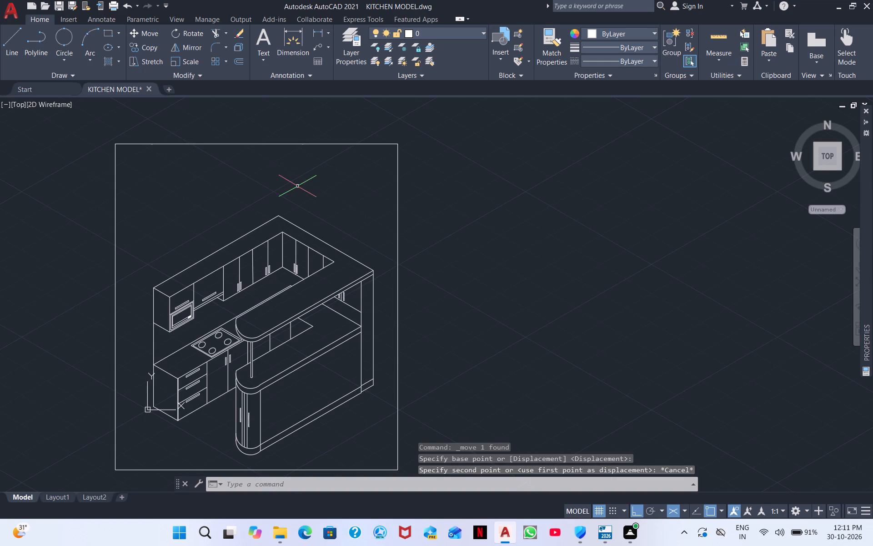
Erase the rectangular frame around the kitchen drawing.
drag(441, 195, 416, 196)
click(361, 151)
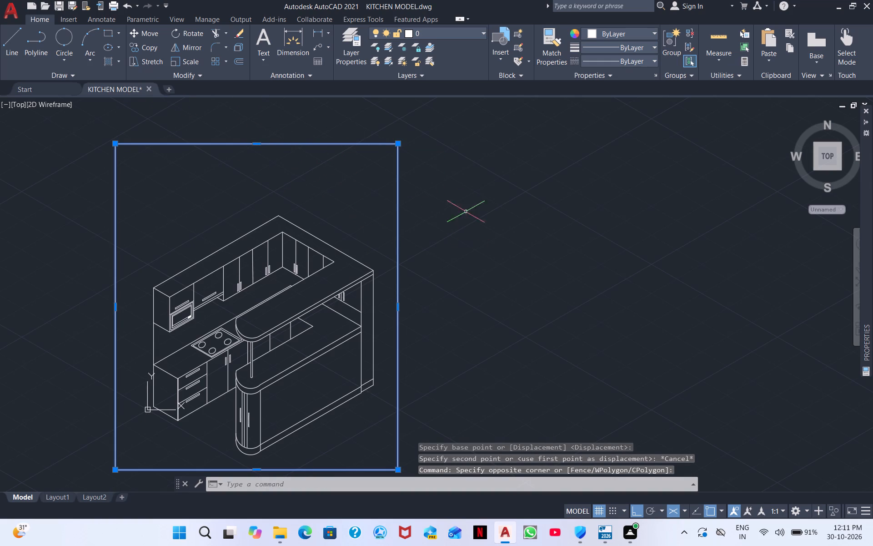
right_click(566, 211)
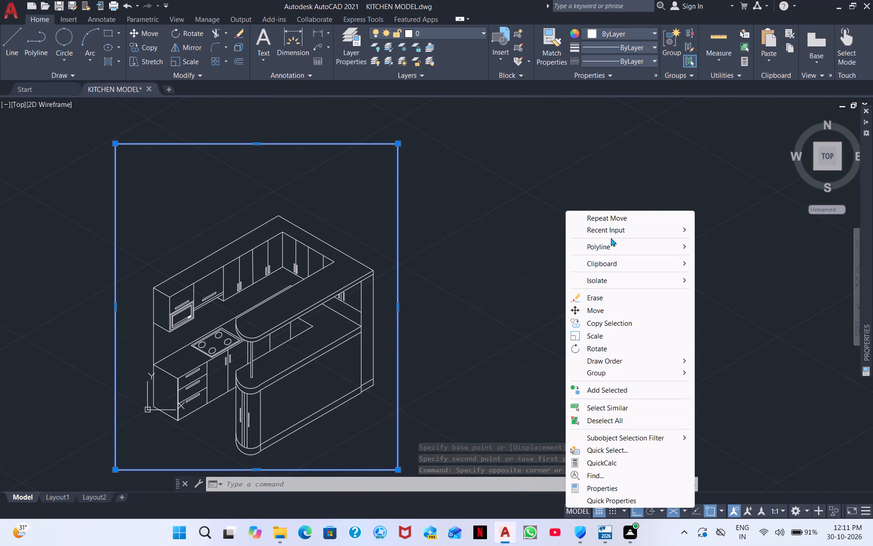
click(611, 300)
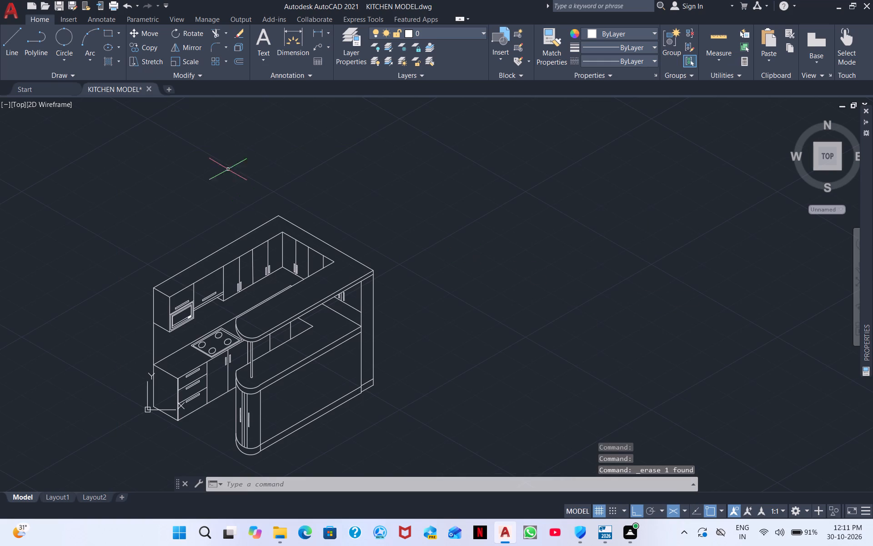
Draw a new rectangular frame fitting closely around the whole kitchen drawing.
click(104, 32)
middle_drag(136, 322, 139, 316)
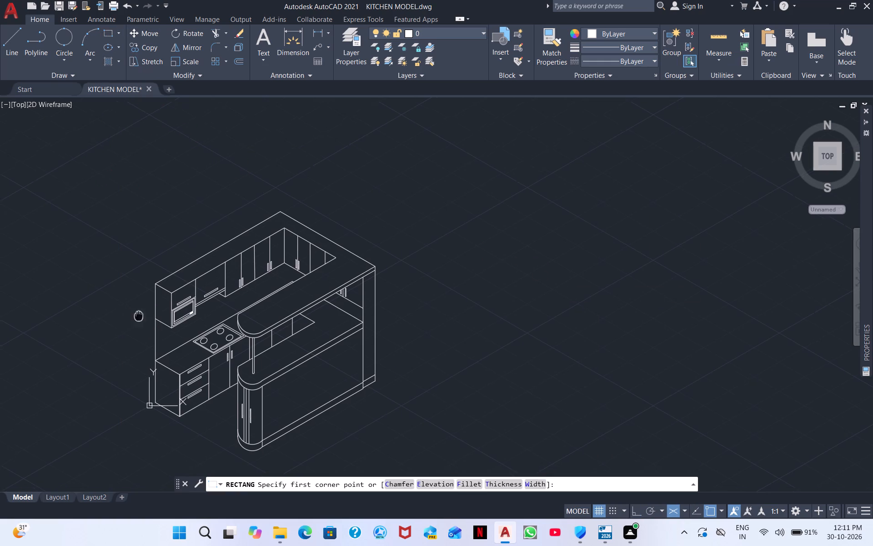
middle_drag(139, 316, 161, 259)
middle_drag(144, 202, 150, 227)
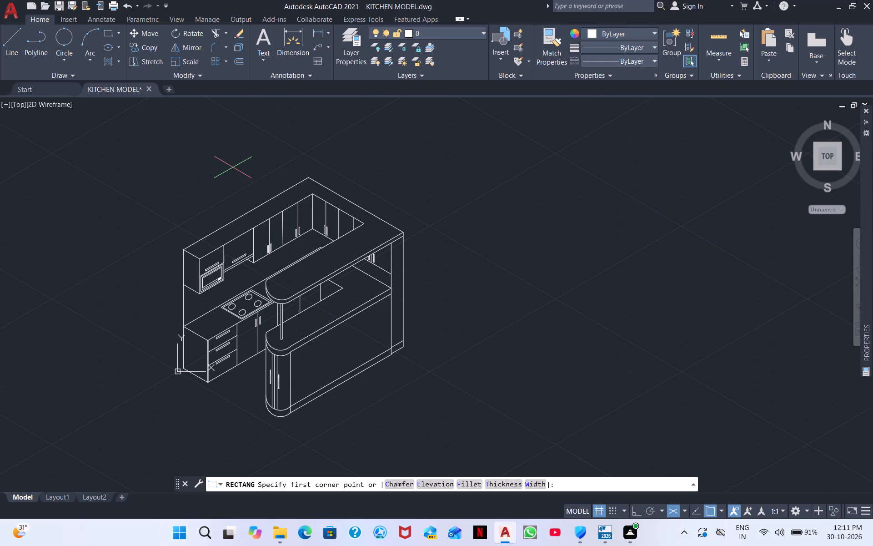
click(159, 174)
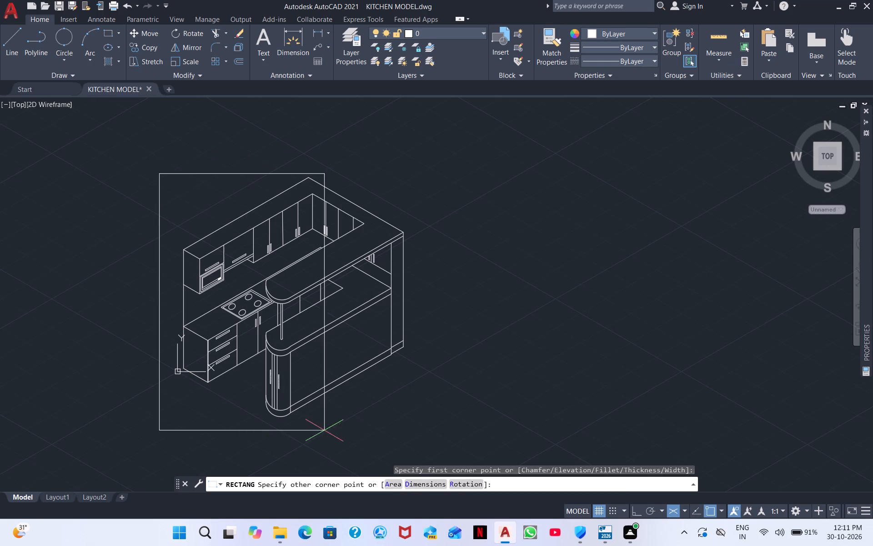
double_click(439, 429)
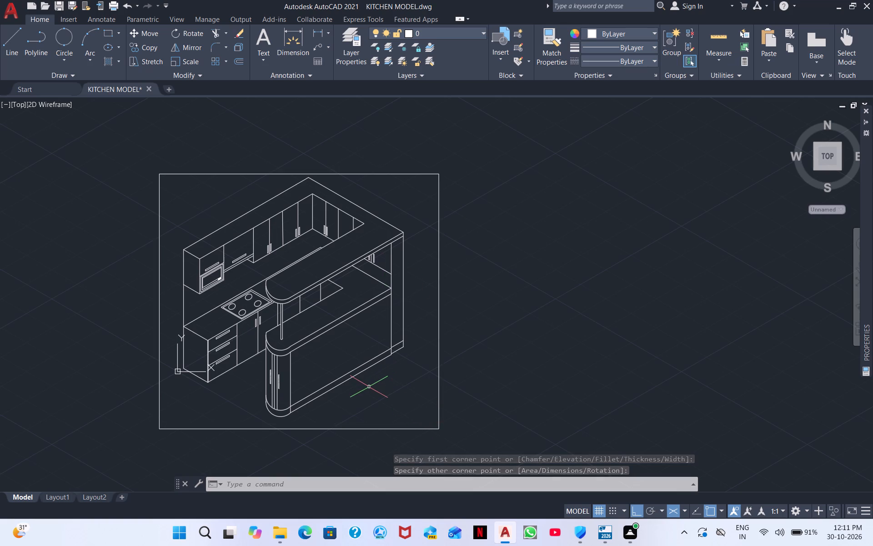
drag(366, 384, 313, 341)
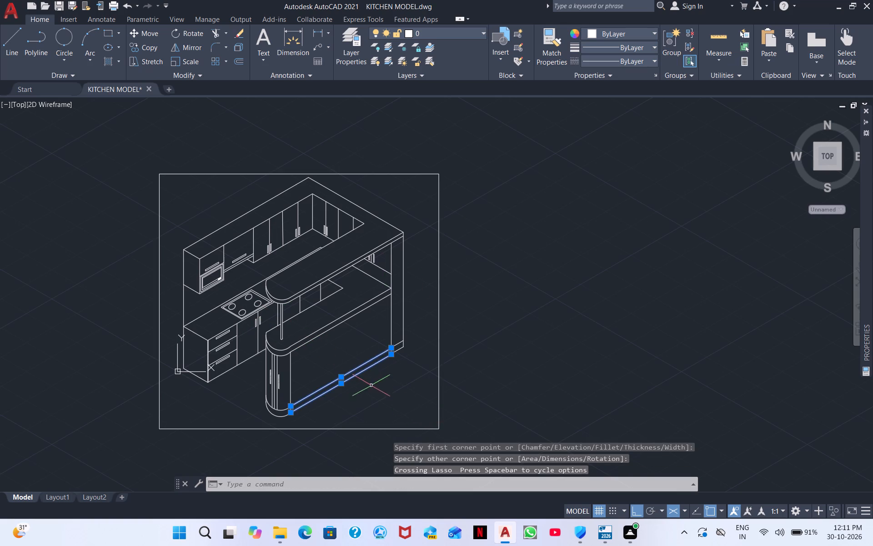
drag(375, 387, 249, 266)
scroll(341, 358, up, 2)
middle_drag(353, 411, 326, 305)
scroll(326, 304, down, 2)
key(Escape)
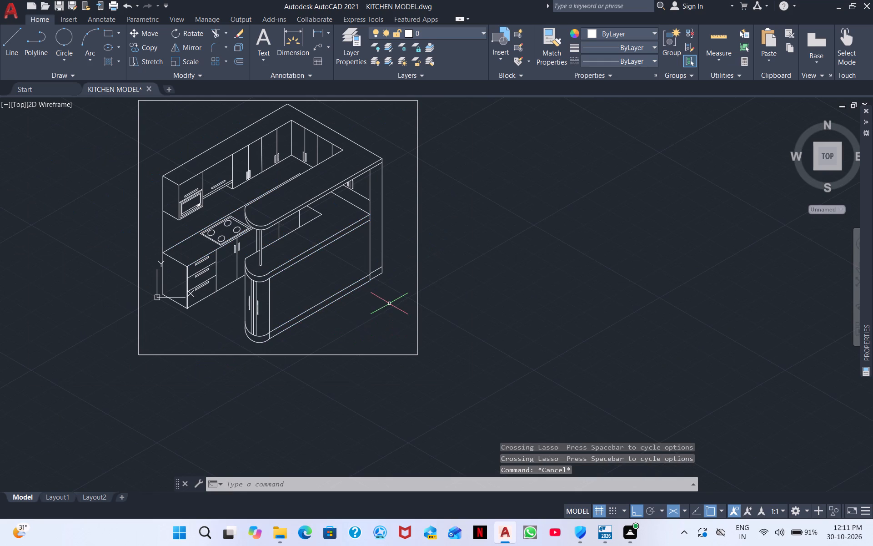
Offset the rectangular frame outward by 10 to make a double border around the kitchen.
text(O)
key(space)
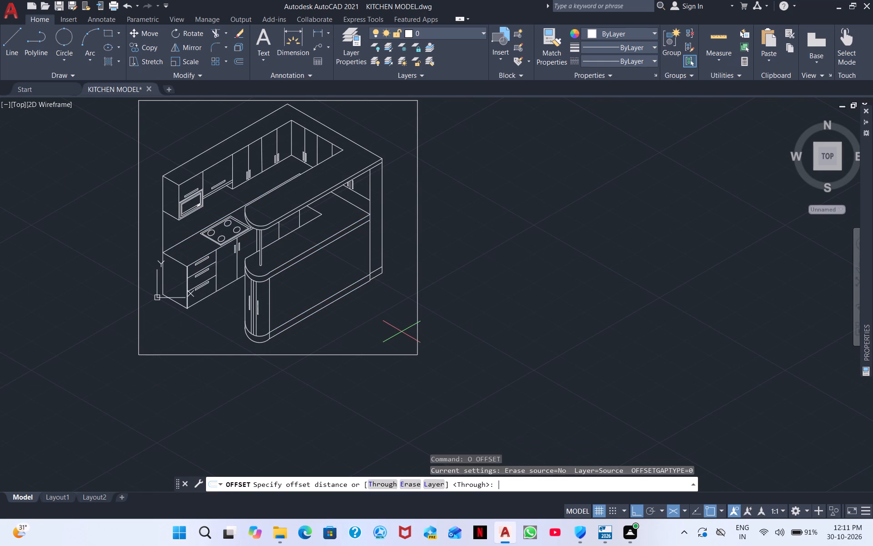
key(1)
key(0)
key(Return)
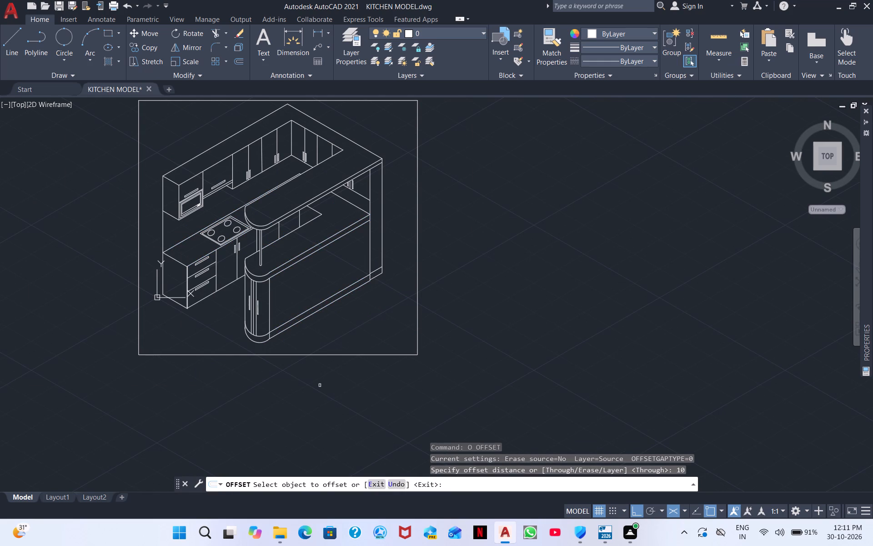
click(337, 355)
click(336, 362)
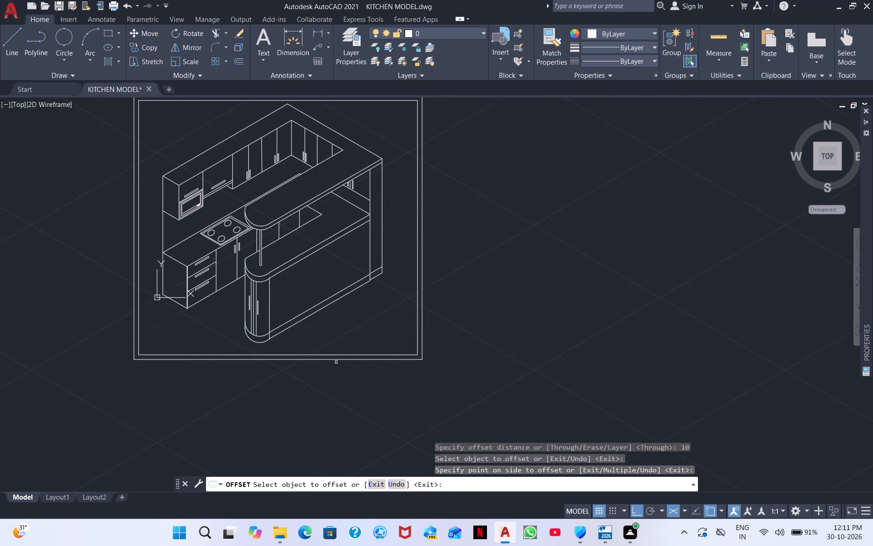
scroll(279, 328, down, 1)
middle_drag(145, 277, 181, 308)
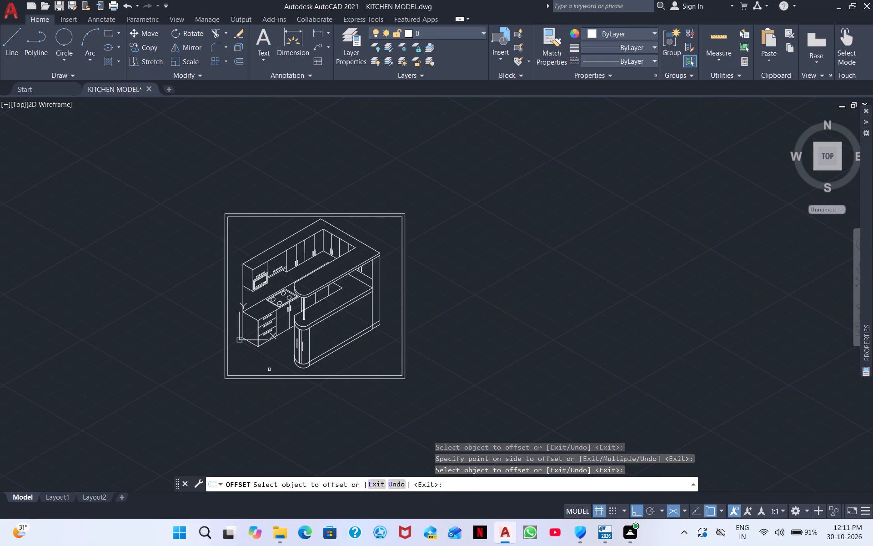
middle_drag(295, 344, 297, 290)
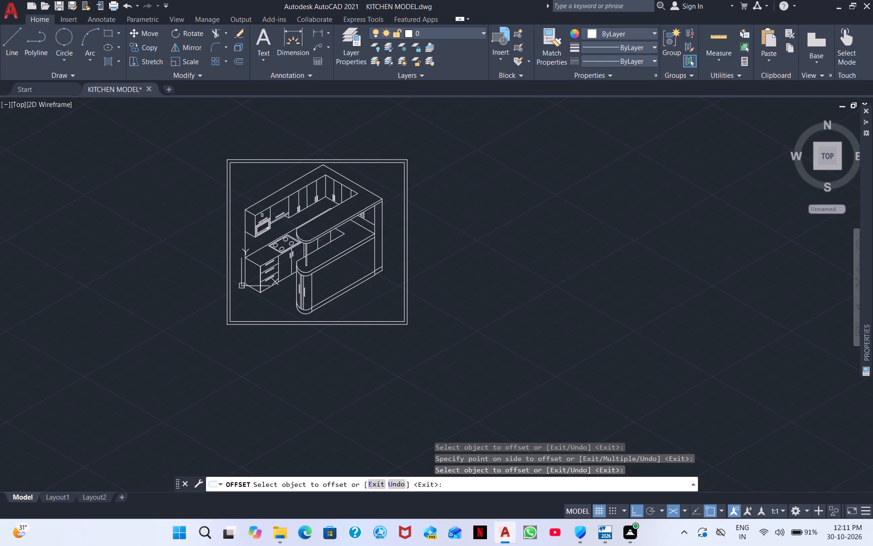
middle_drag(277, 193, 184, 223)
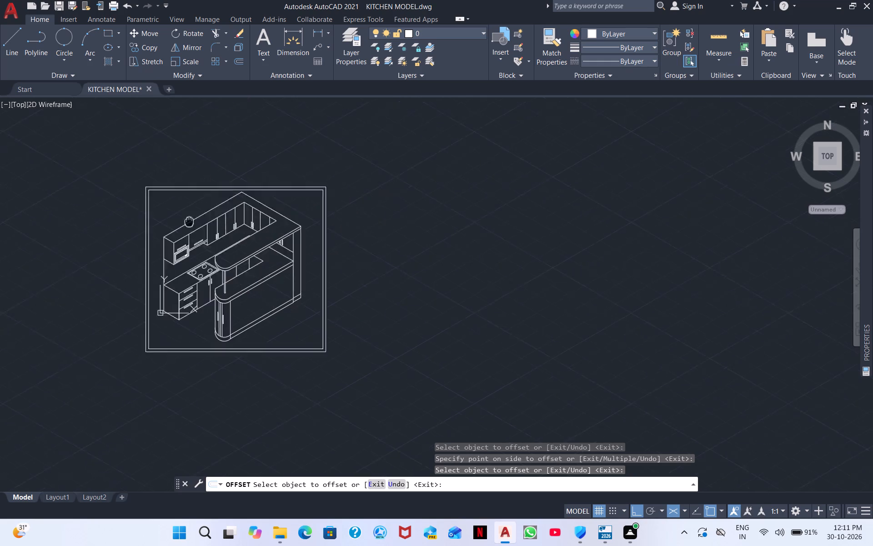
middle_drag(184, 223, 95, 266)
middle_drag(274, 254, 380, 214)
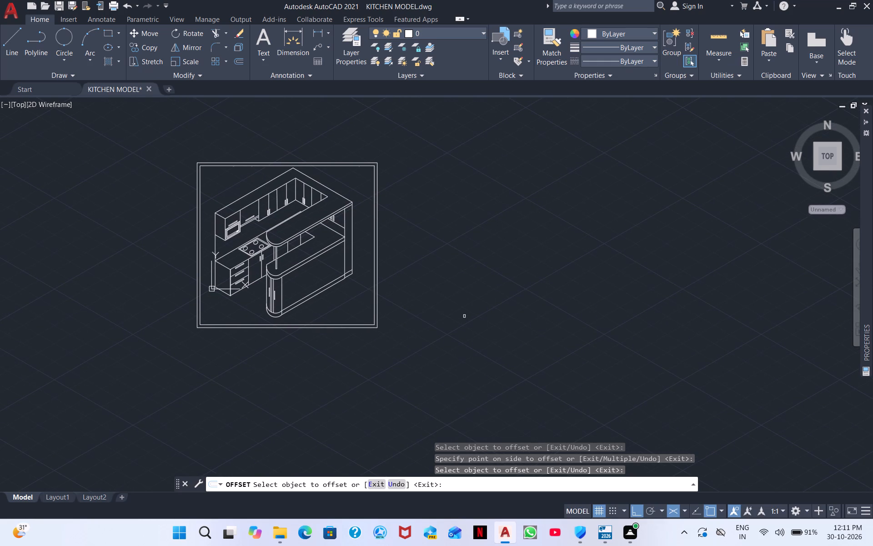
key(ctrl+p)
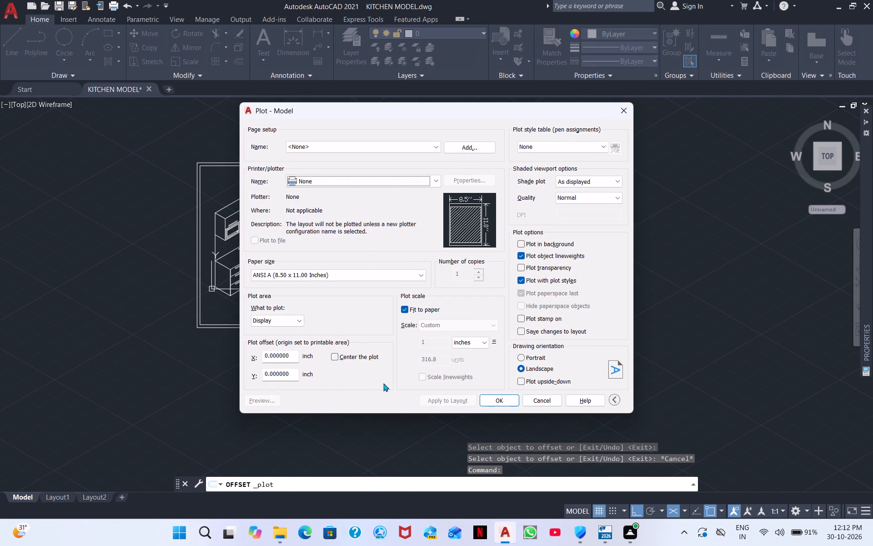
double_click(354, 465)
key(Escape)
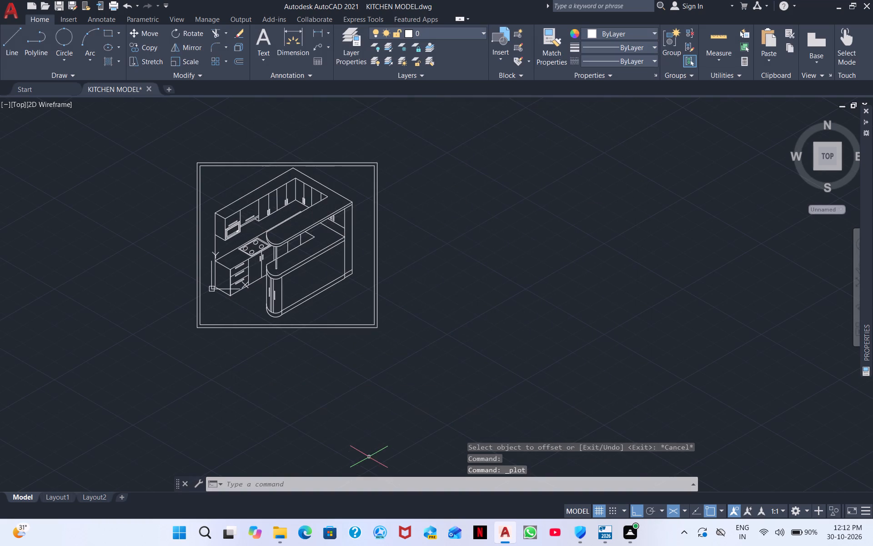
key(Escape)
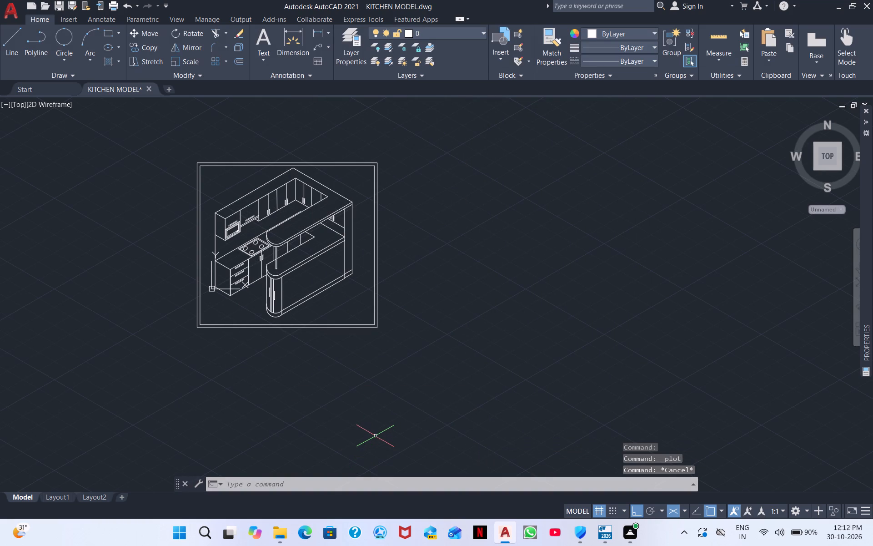
Start a plot of the model using the previous plot's page setup, keeping AutoCAD PDF (High Quality Print).pc3 as the plotter.
key(ctrl+p)
click(0, 274)
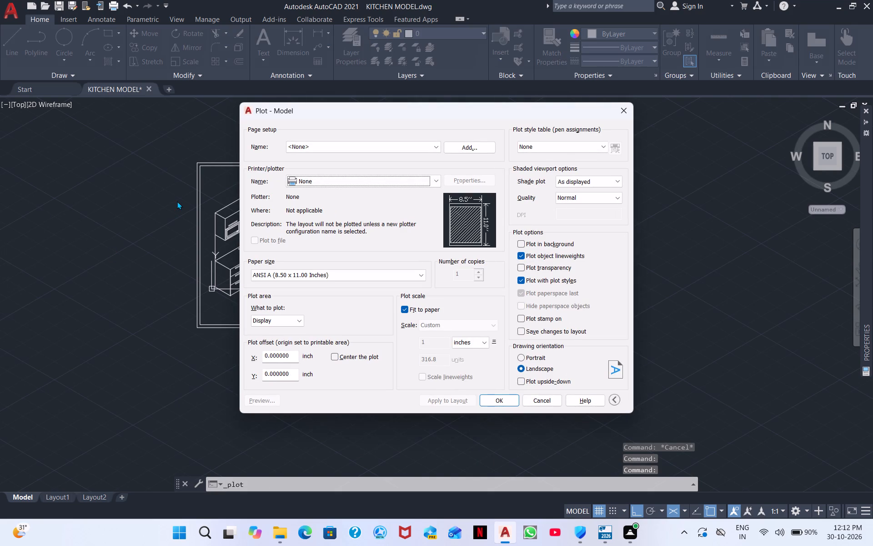
click(339, 153)
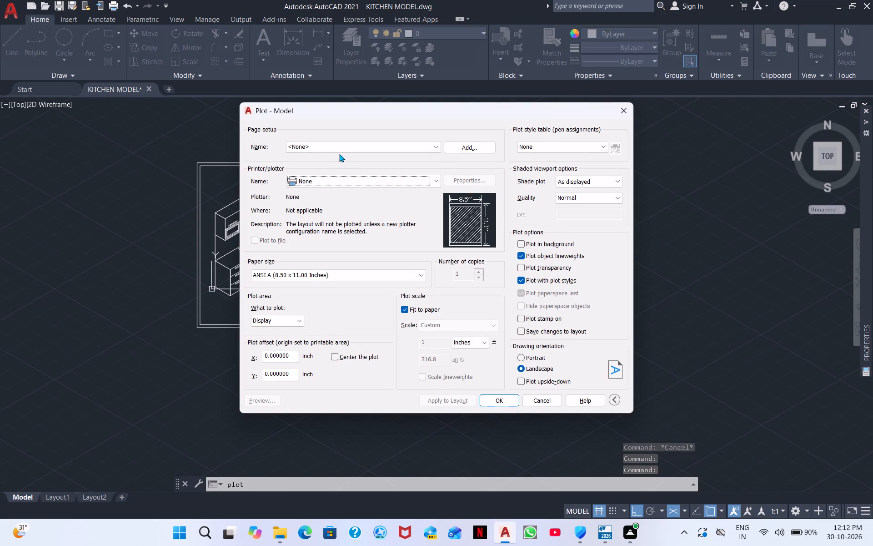
click(343, 151)
click(336, 166)
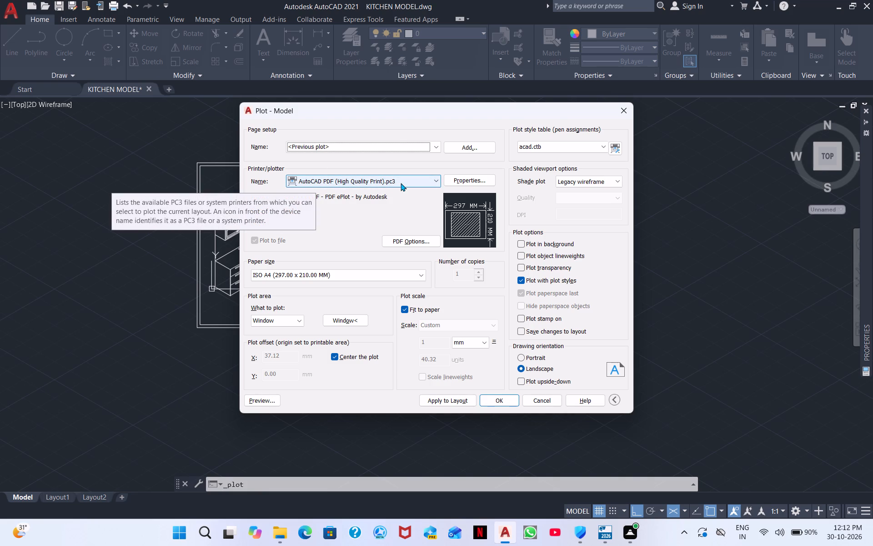
click(357, 181)
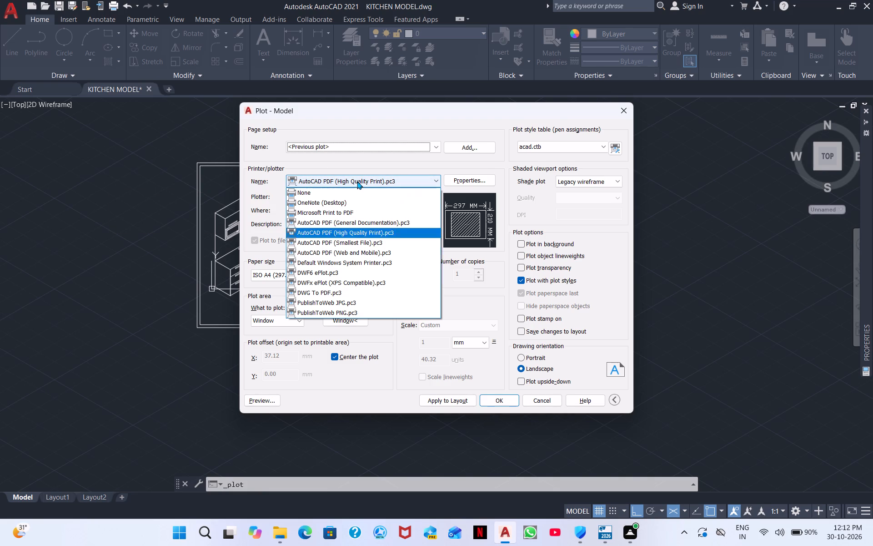
click(370, 175)
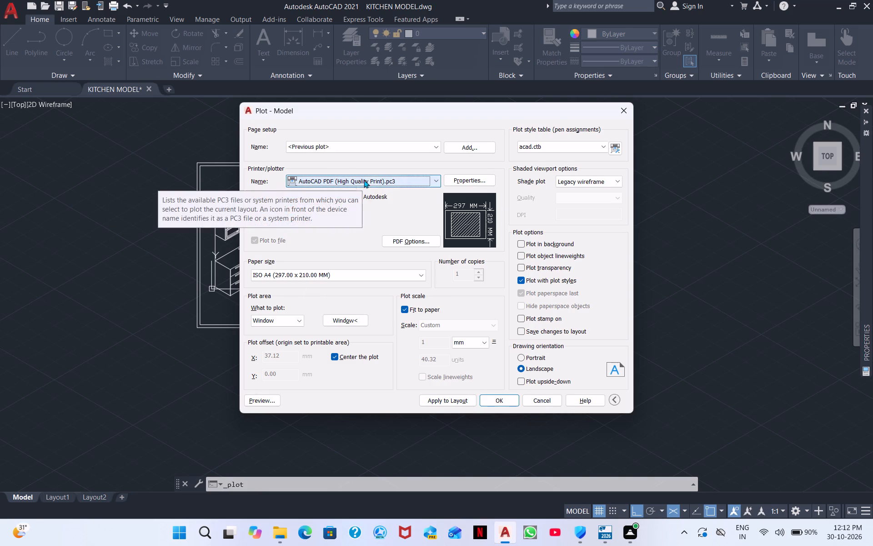
Define the plot window so that it encloses the double frame and the whole kitchen with a margin around it.
drag(344, 318, 345, 323)
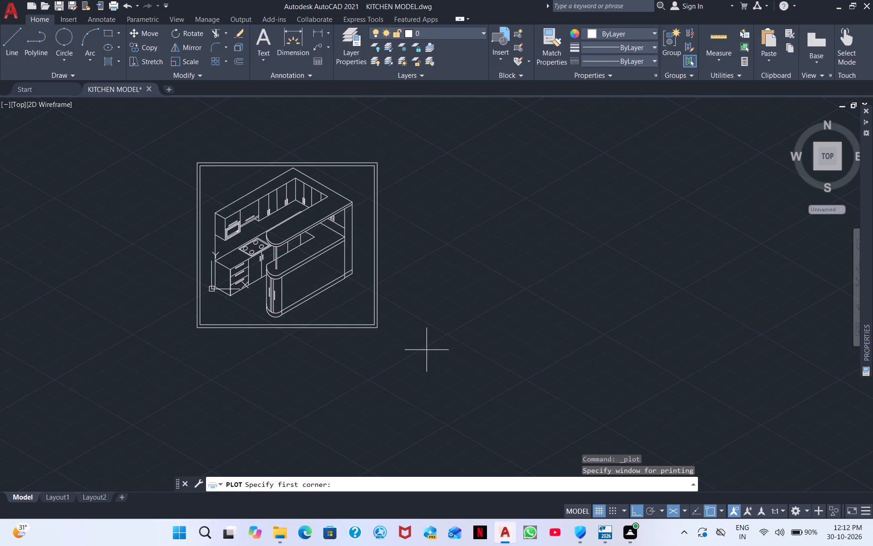
click(426, 349)
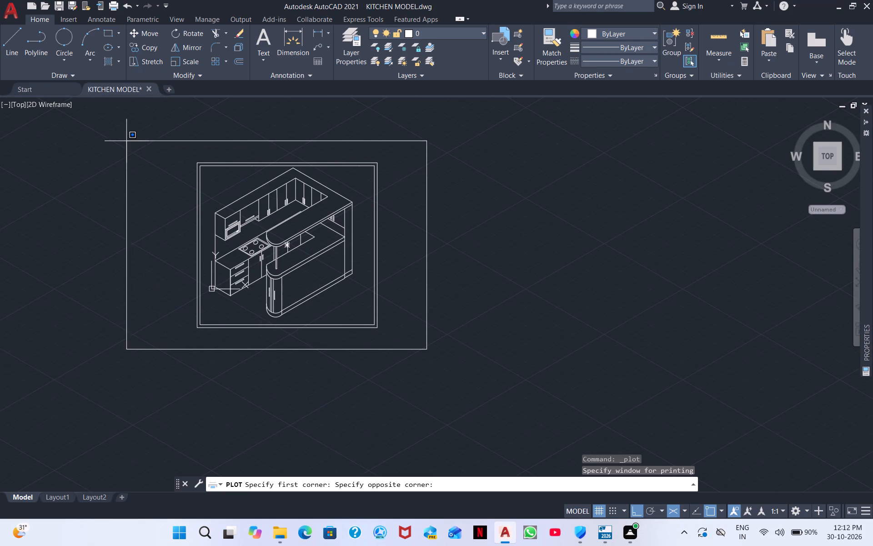
click(133, 133)
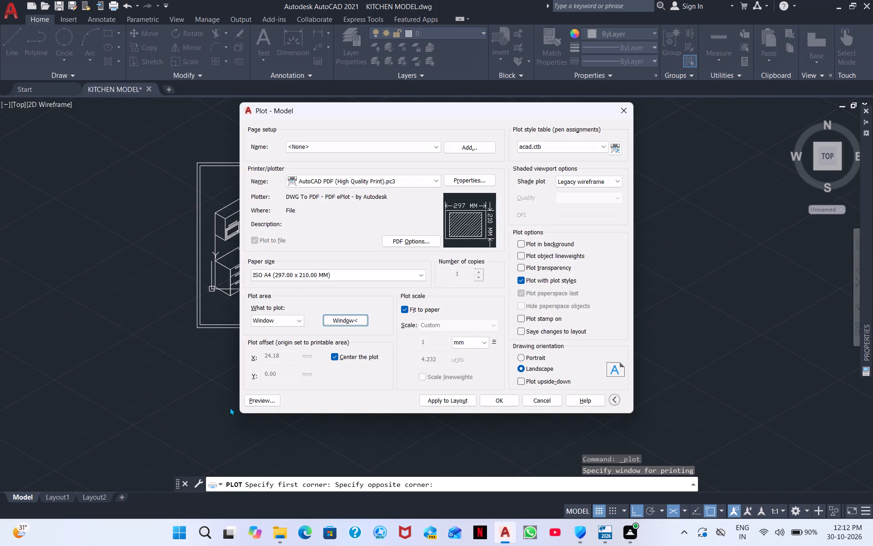
Preview the plot and examine the framed kitchen drawing on the sheet up close.
click(264, 402)
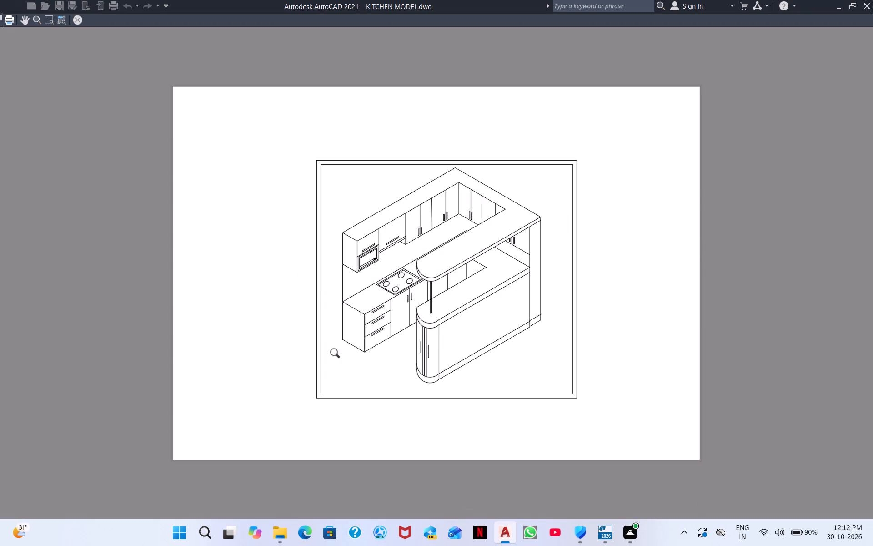
scroll(546, 317, down, 1)
scroll(490, 304, up, 2)
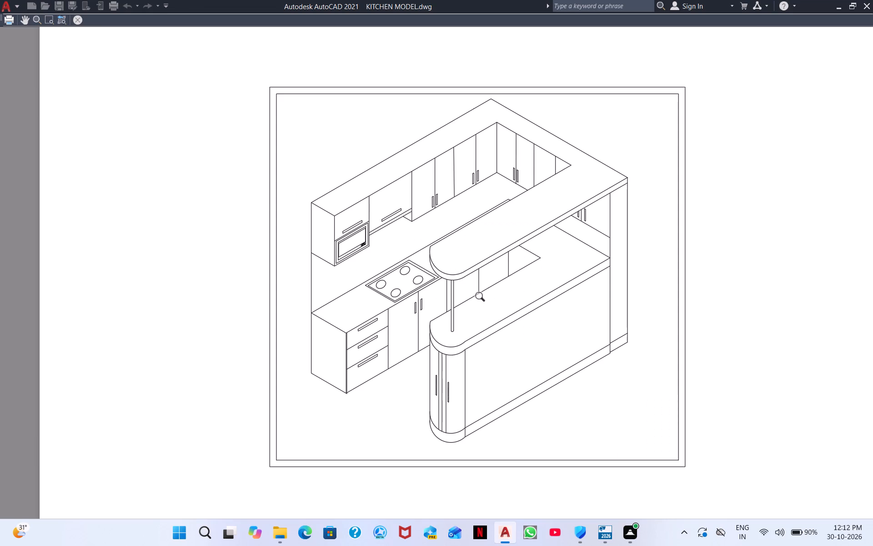
Examine how the framed kitchen sits on the whole sheet in the plot preview, then close the preview.
scroll(480, 294, up, 3)
scroll(496, 278, down, 2)
middle_drag(562, 297, 386, 233)
scroll(386, 233, down, 2)
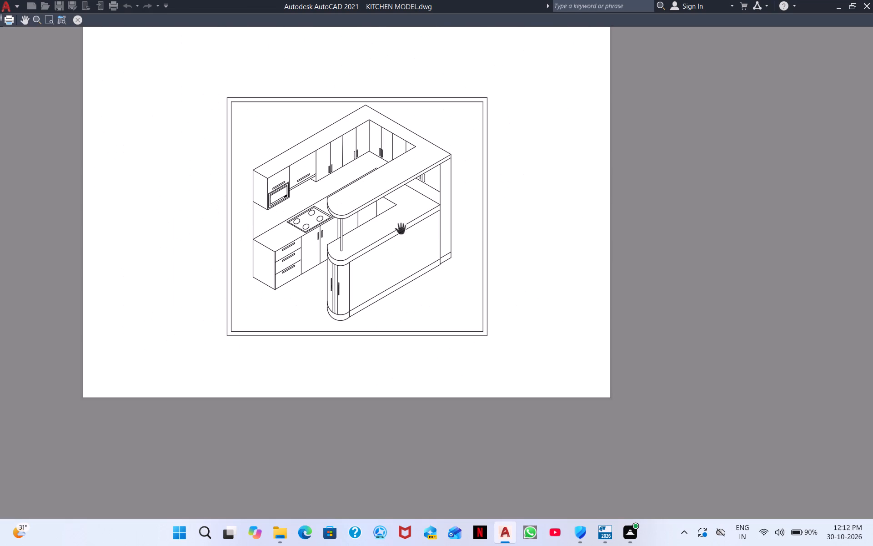
scroll(407, 229, up, 2)
scroll(419, 269, down, 2)
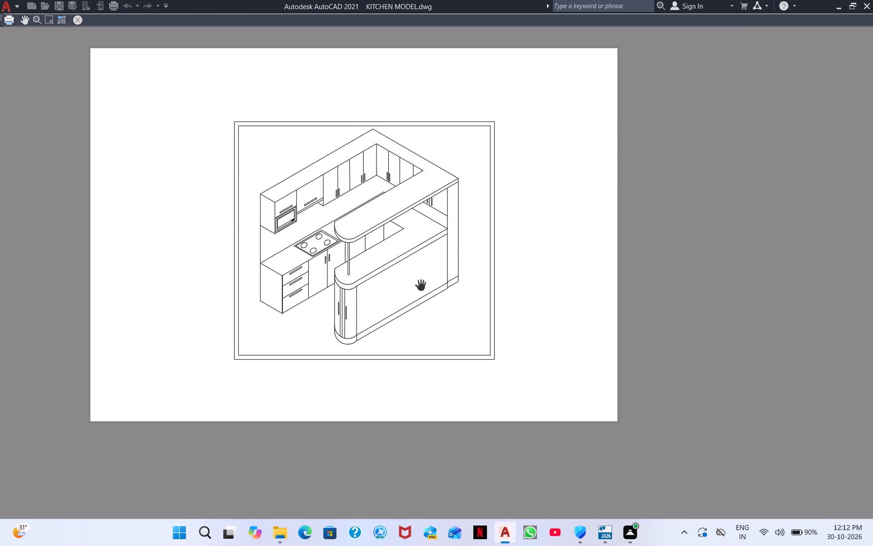
scroll(413, 288, up, 1)
scroll(532, 273, down, 1)
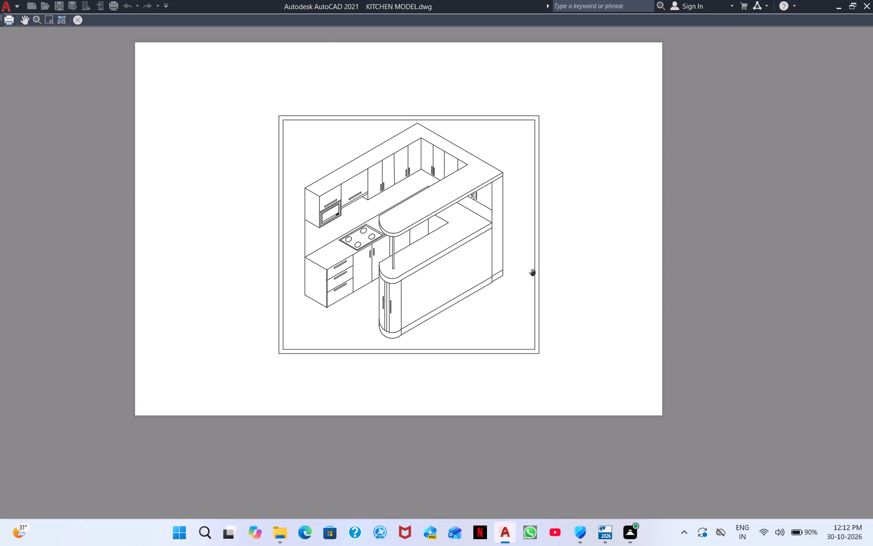
key(Return)
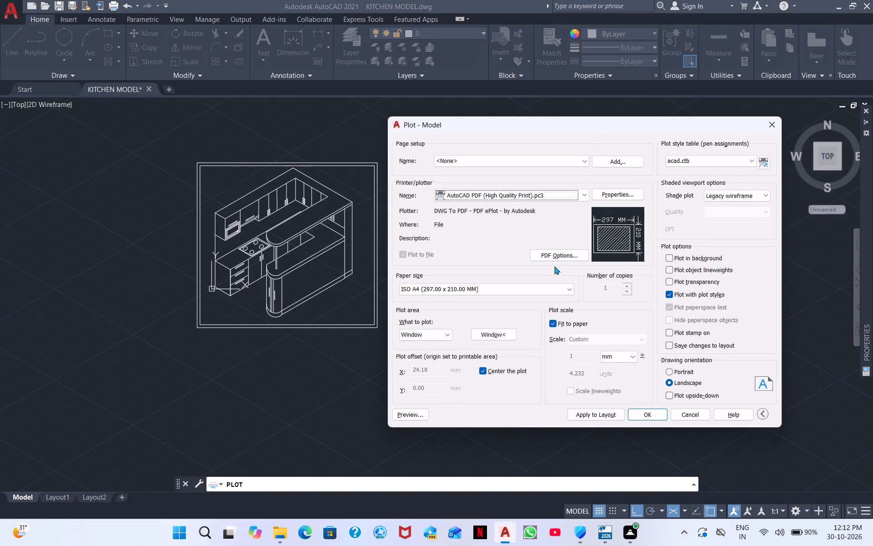
Plot the drawing to KITCHEN MODEL-Model.pdf in the Documents folder and close the PDF that opens in the browser.
click(656, 417)
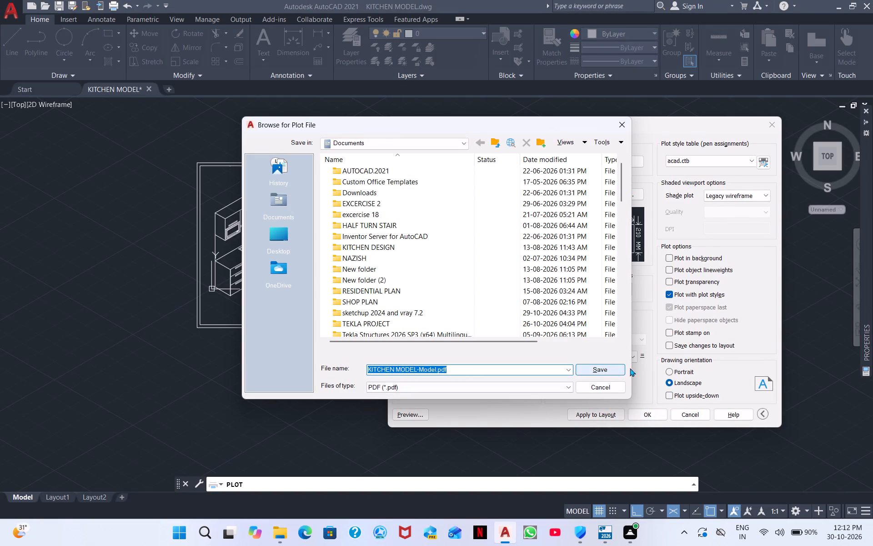
click(605, 374)
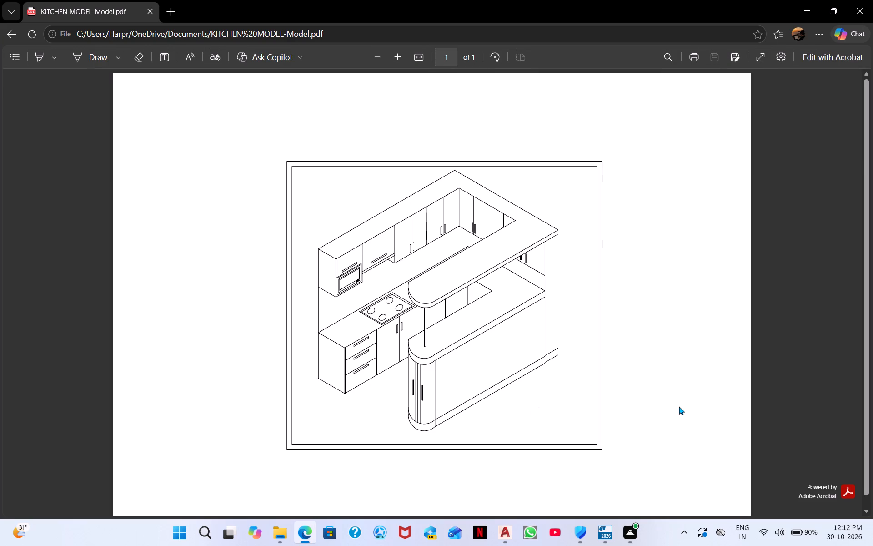
key(Return)
click(861, 9)
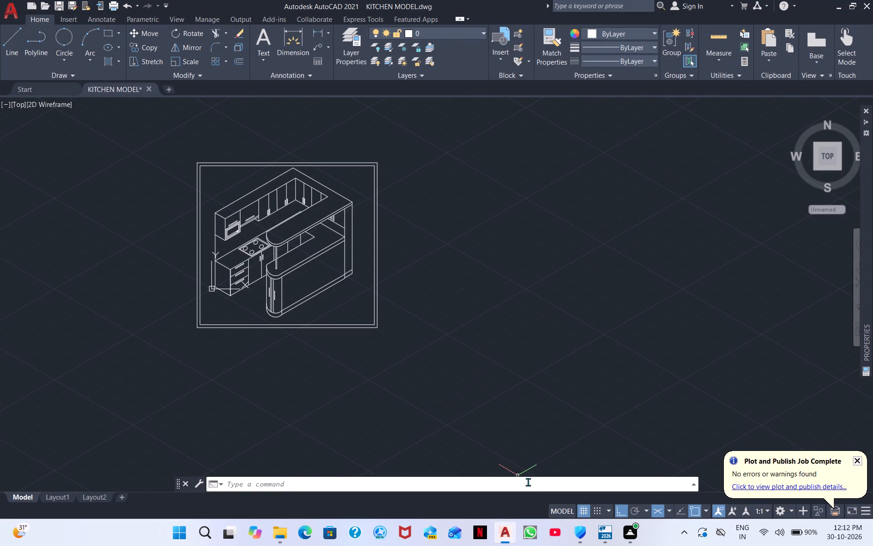
key(space)
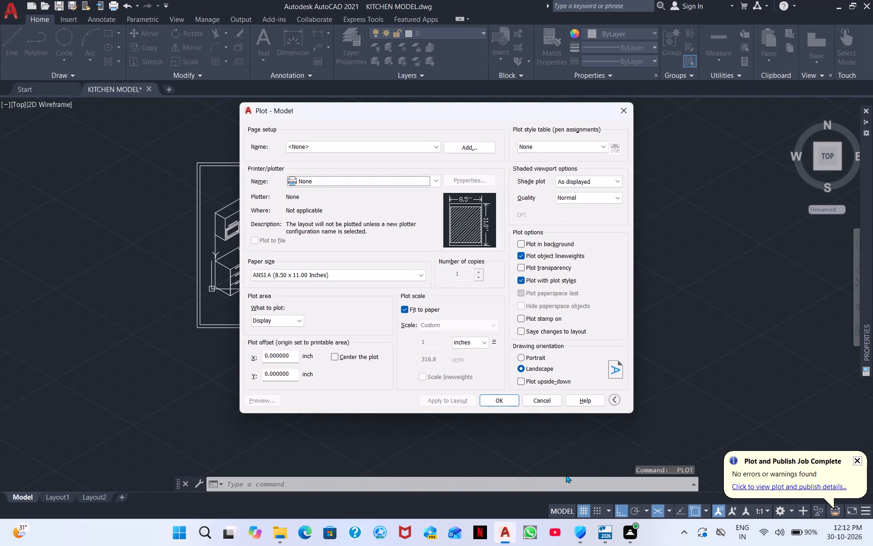
click(538, 399)
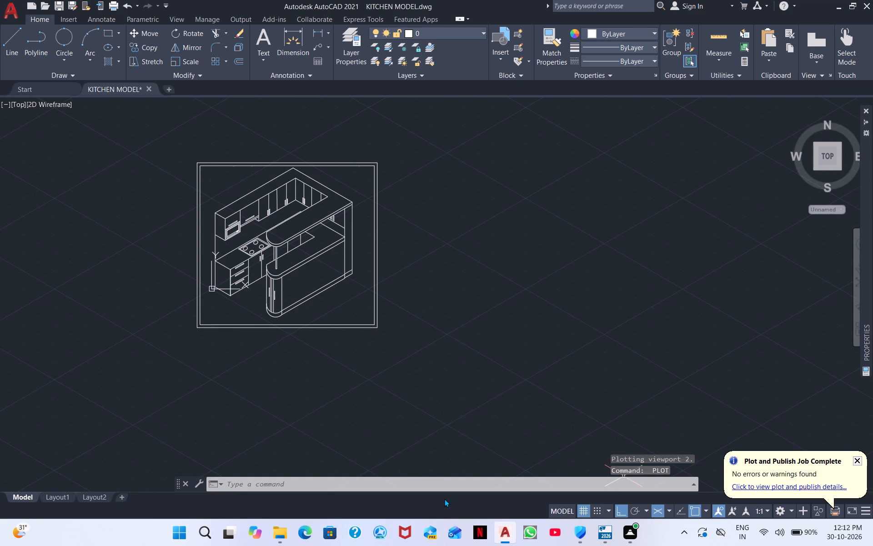
Query the drawing's log file path with the LOGFILENAME system variable.
click(305, 484)
text(LOG)
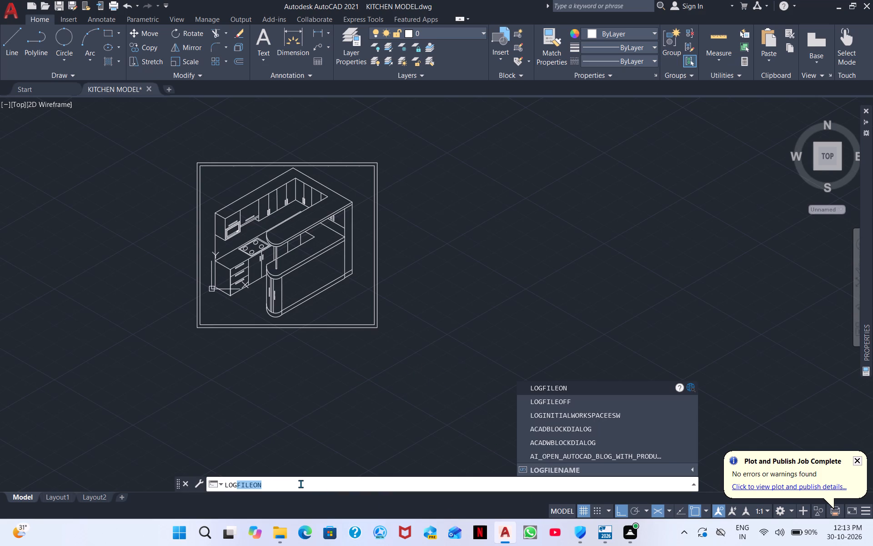
click(547, 468)
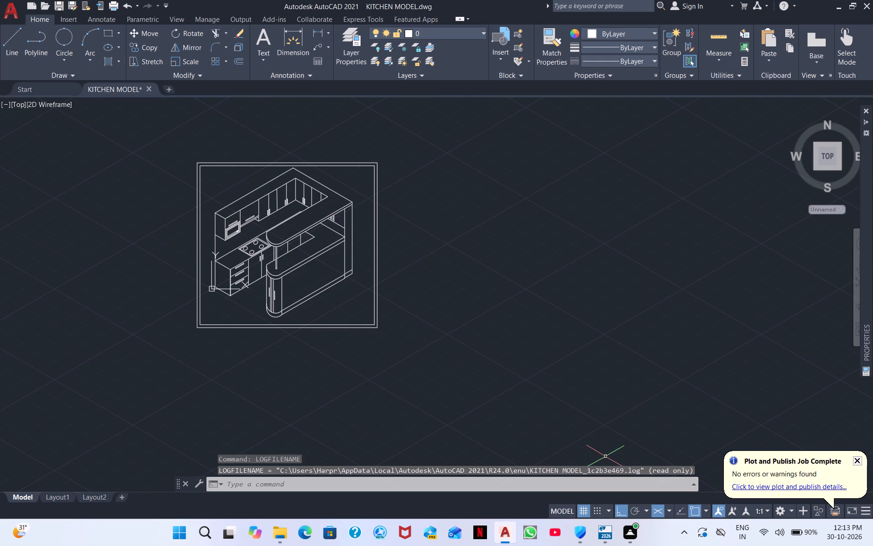